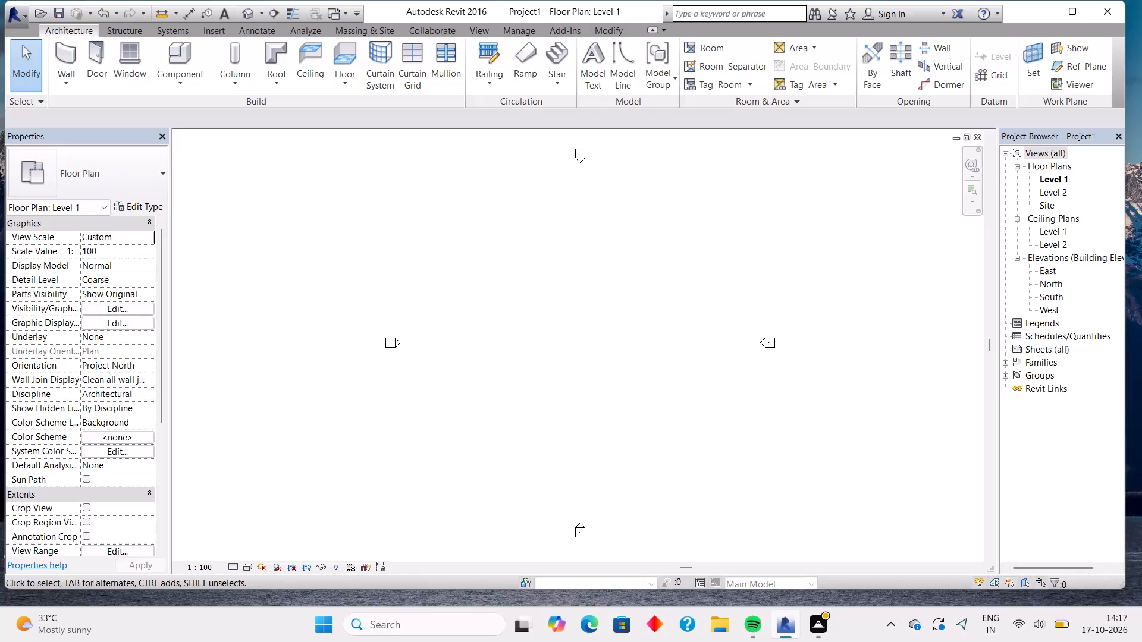
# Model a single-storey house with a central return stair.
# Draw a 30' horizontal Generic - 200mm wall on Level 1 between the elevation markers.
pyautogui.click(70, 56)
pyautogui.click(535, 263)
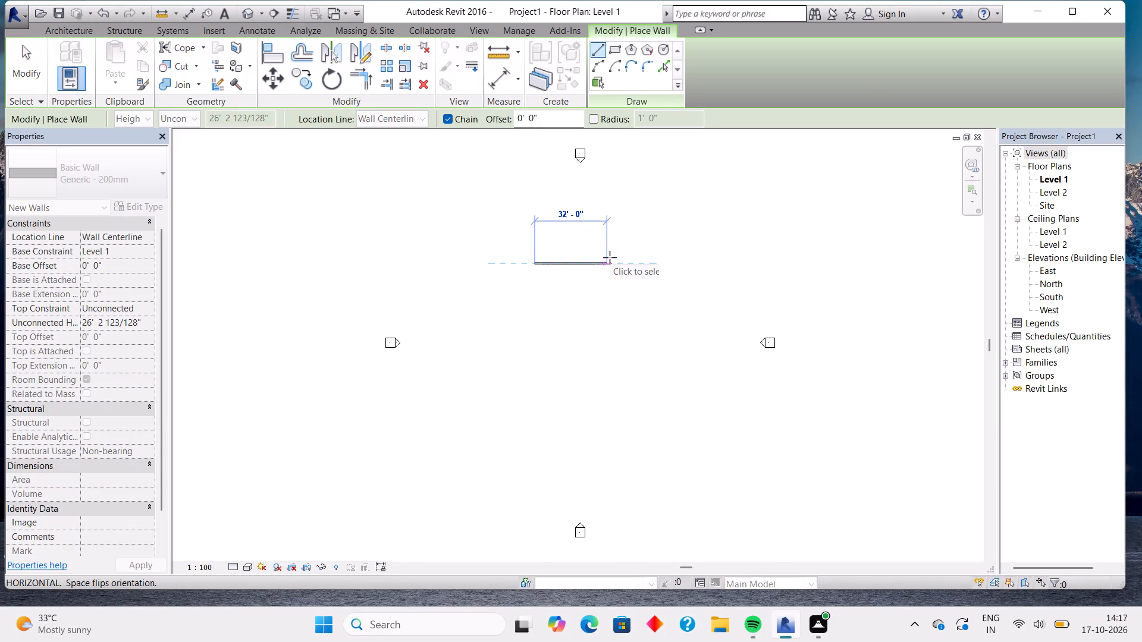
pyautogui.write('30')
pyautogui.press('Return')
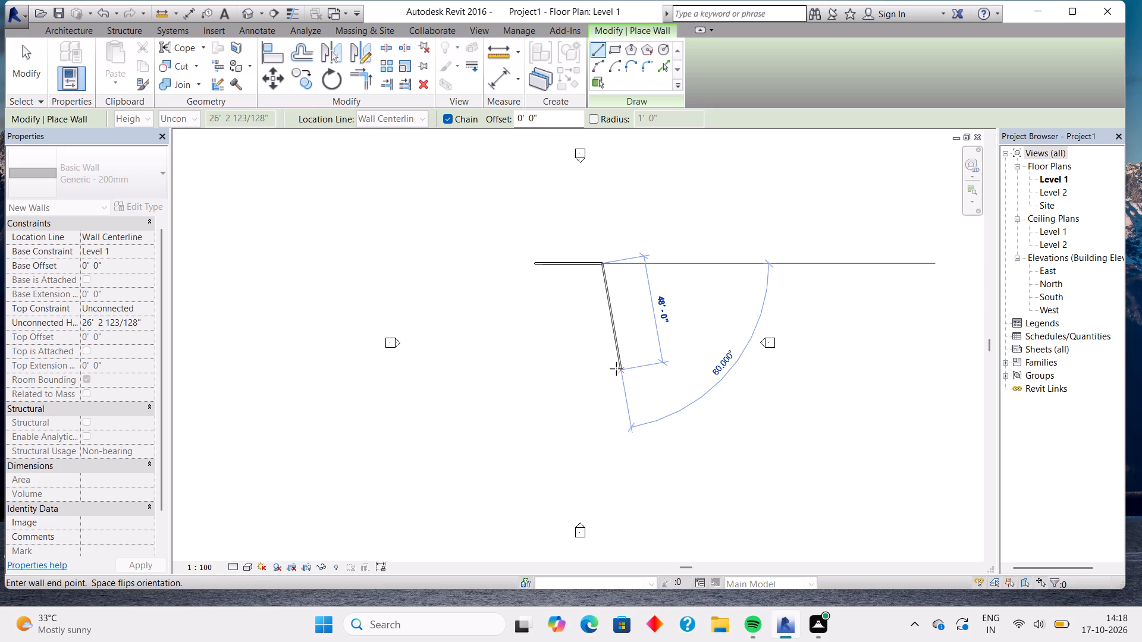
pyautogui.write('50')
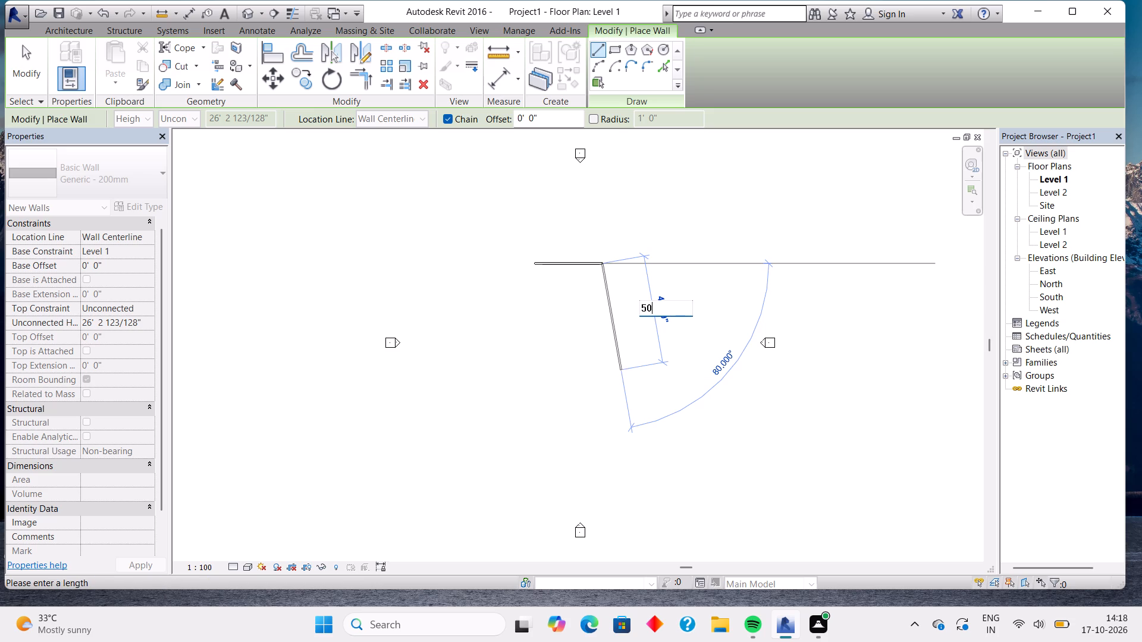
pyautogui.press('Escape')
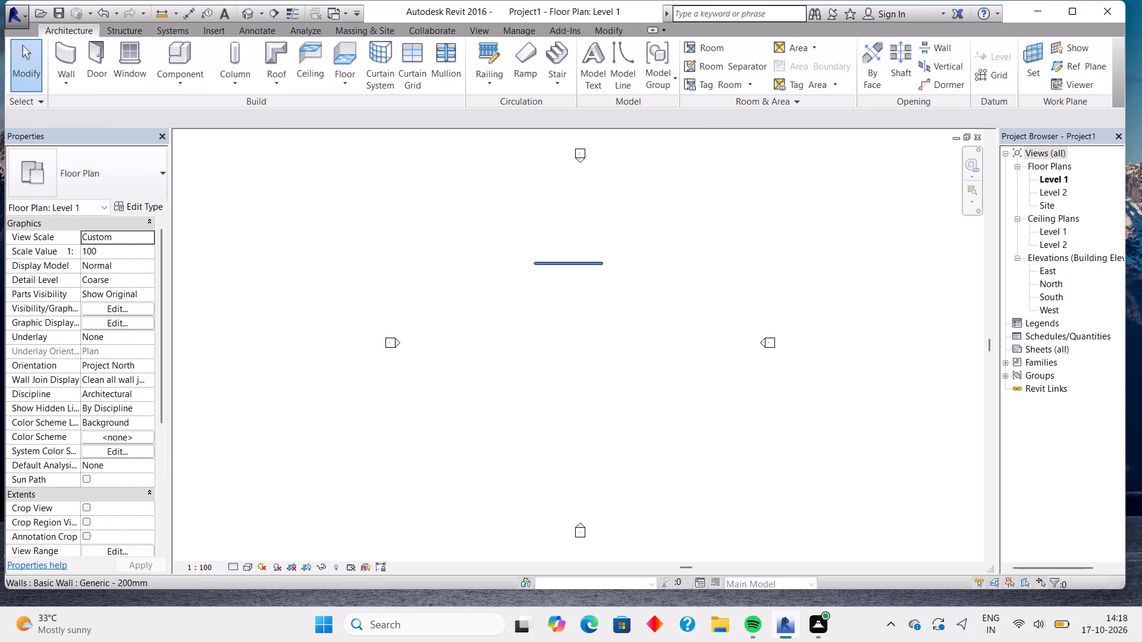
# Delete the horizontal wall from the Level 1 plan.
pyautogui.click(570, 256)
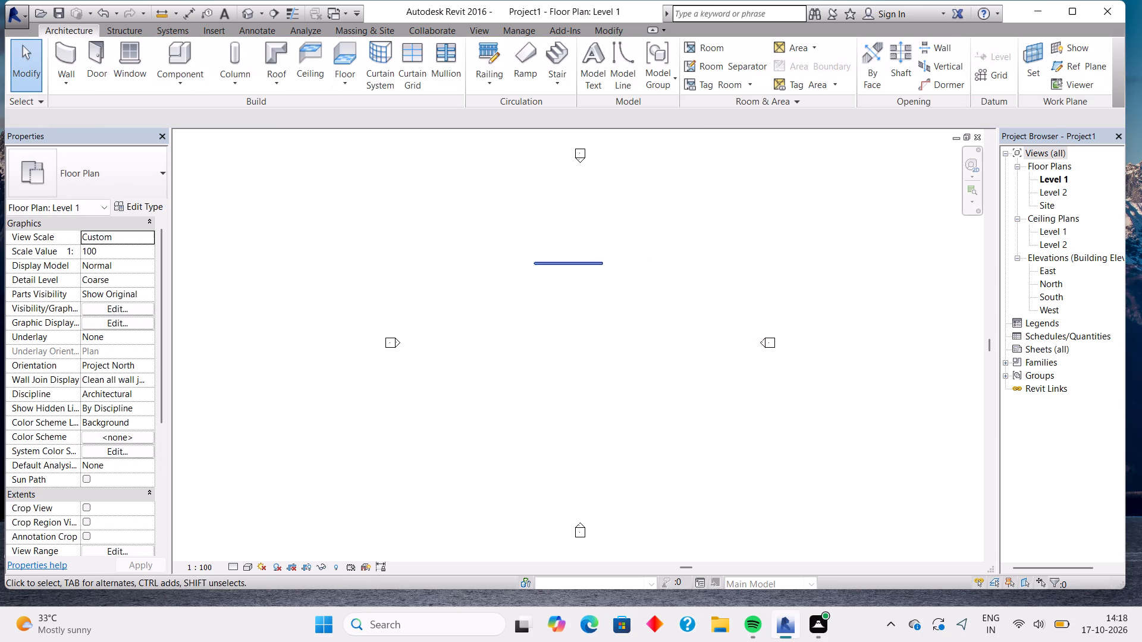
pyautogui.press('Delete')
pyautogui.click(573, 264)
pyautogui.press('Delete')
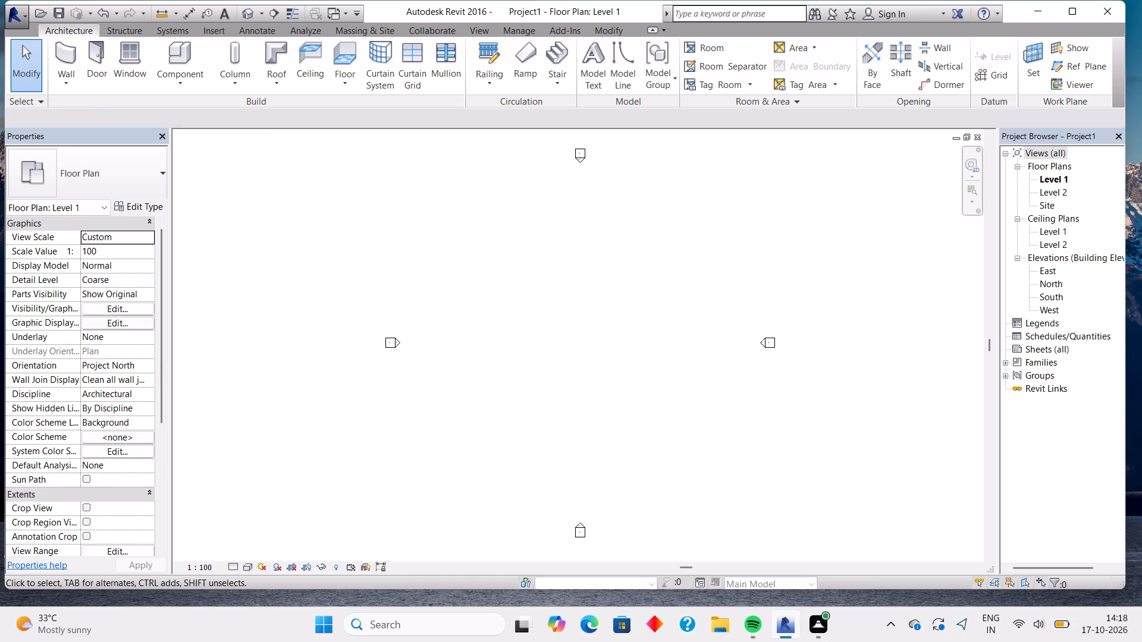
# Draw a closed rectangle of Generic - 200mm walls on Level 1, 30' wide and 50' long.
pyautogui.click(58, 47)
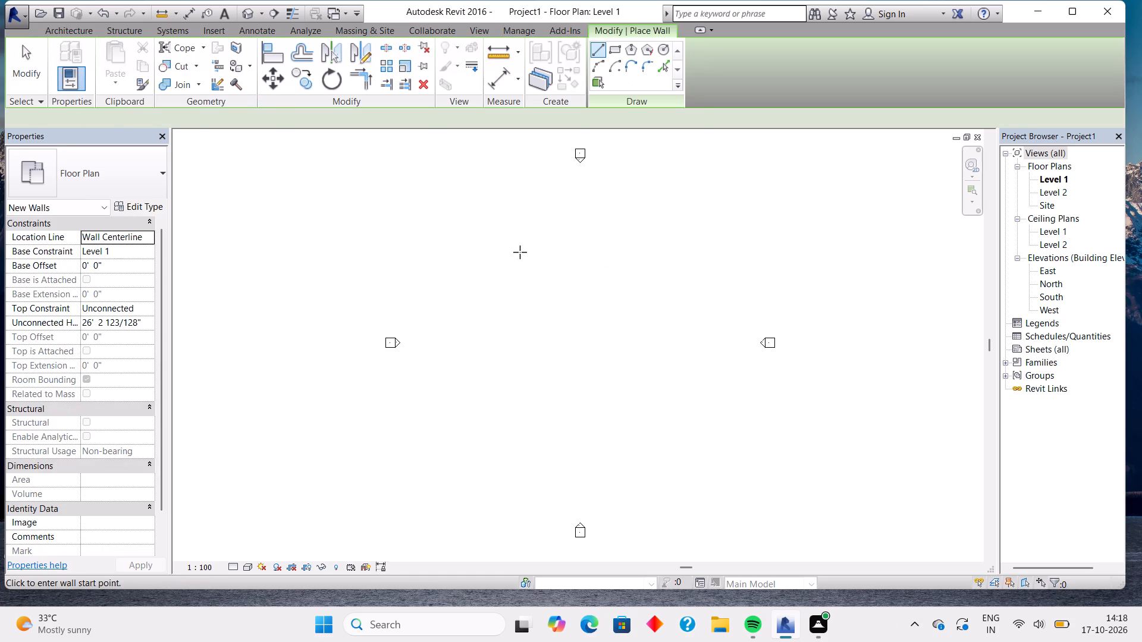
pyautogui.click(520, 251)
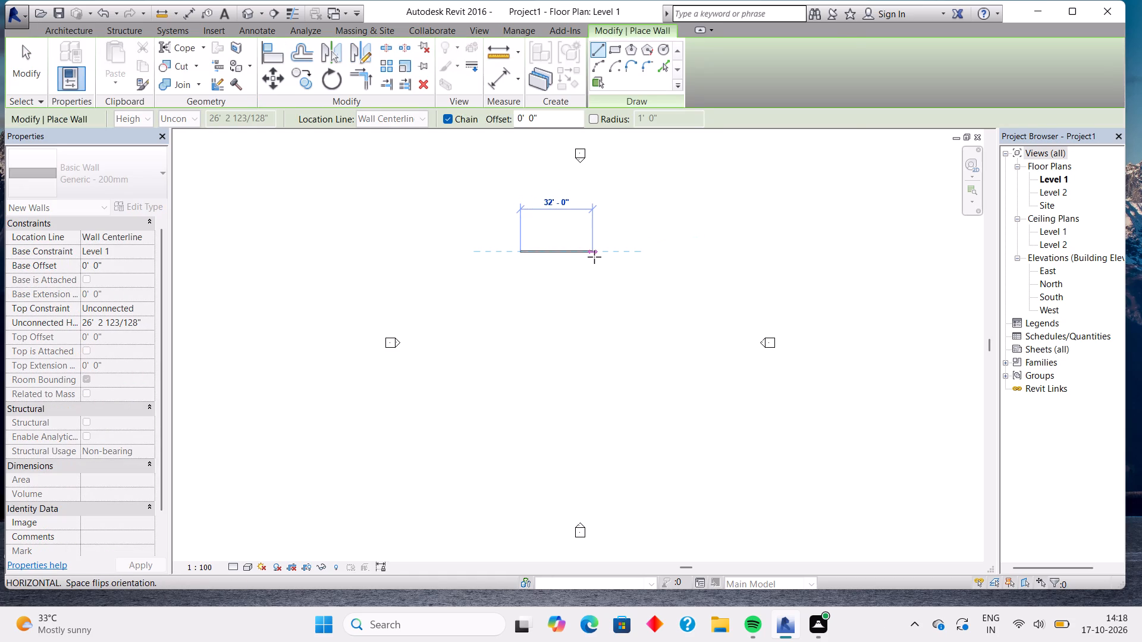
pyautogui.write('30')
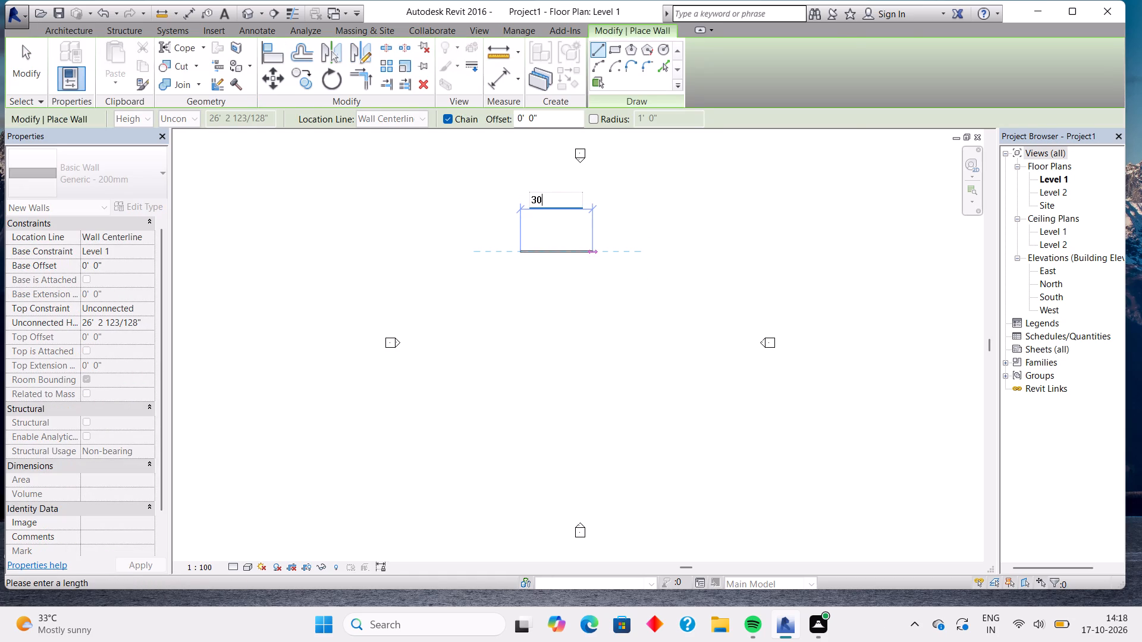
pyautogui.press('Return')
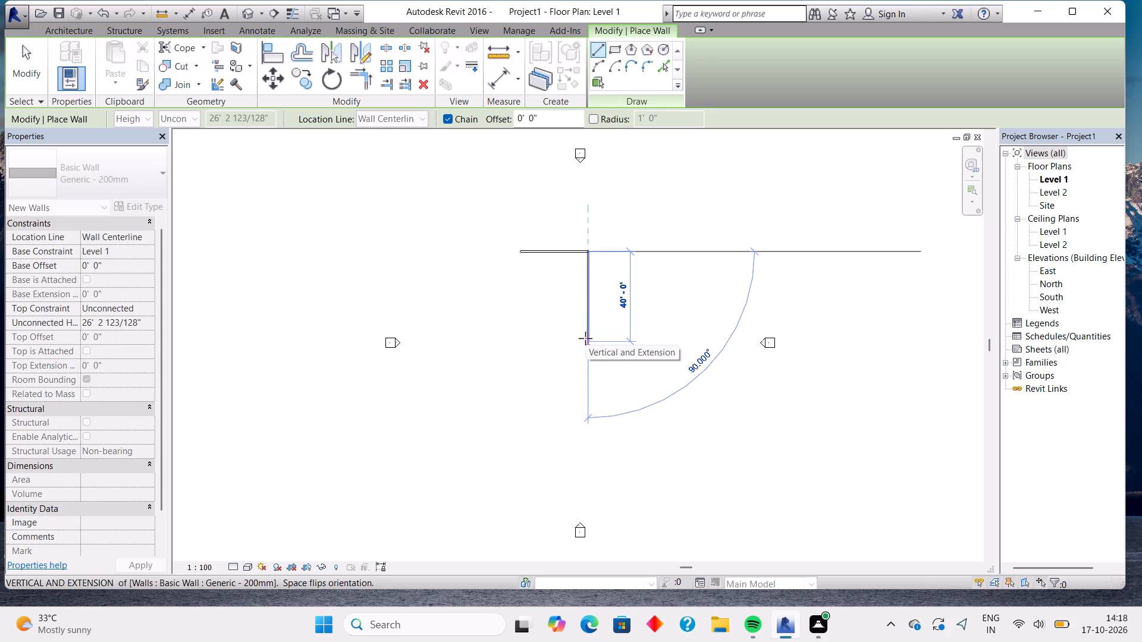
pyautogui.write('50')
pyautogui.press('Return')
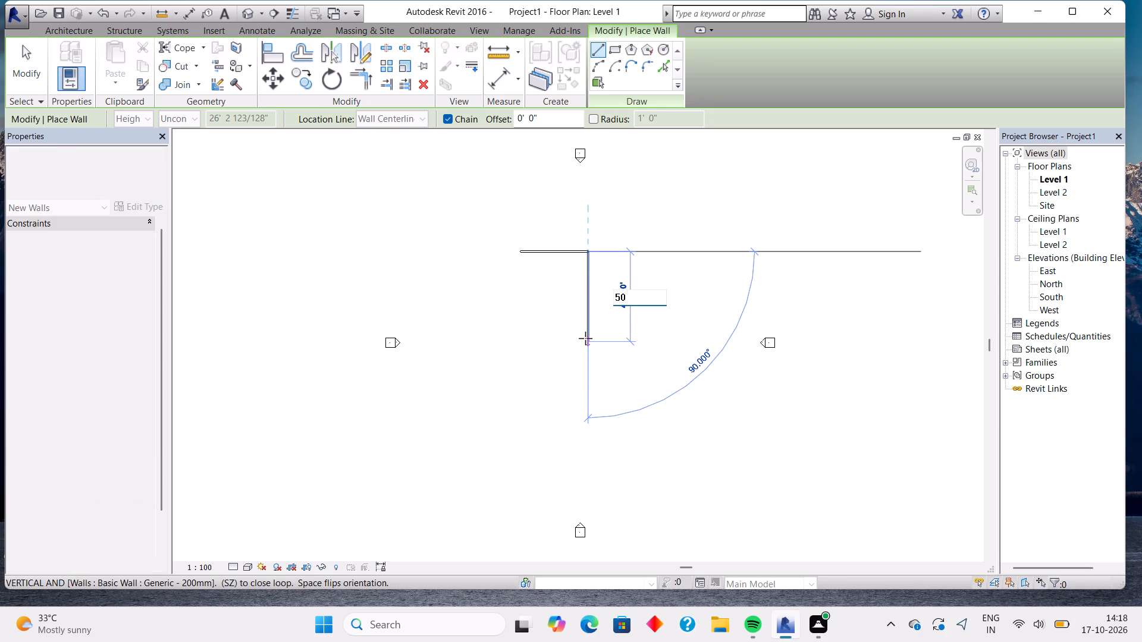
pyautogui.click(518, 358)
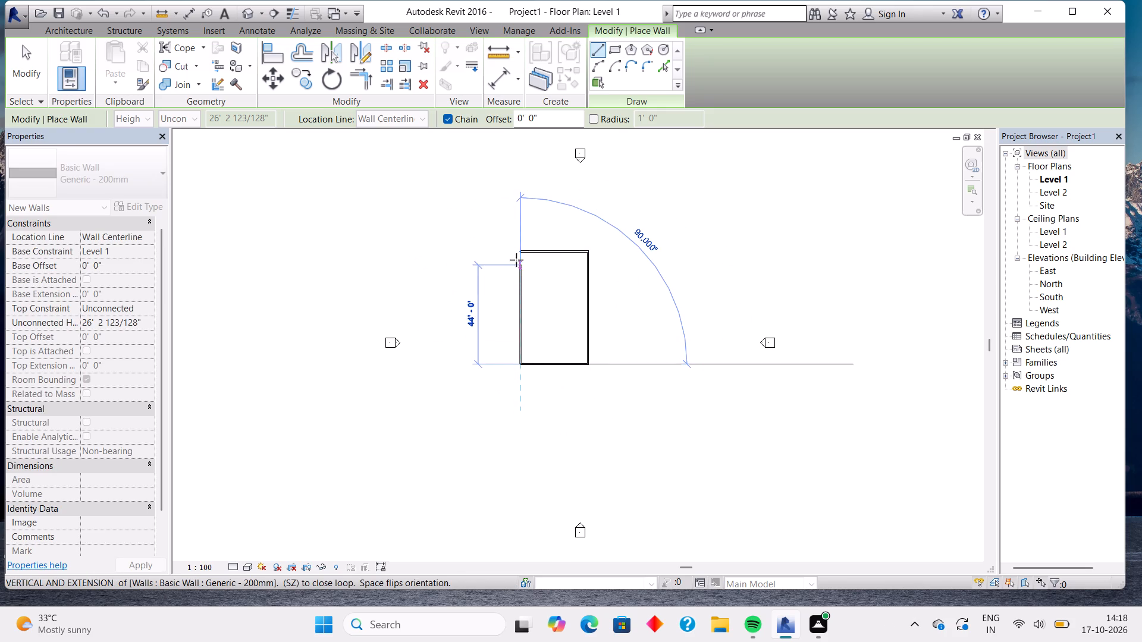
pyautogui.click(515, 254)
pyautogui.press('Escape')
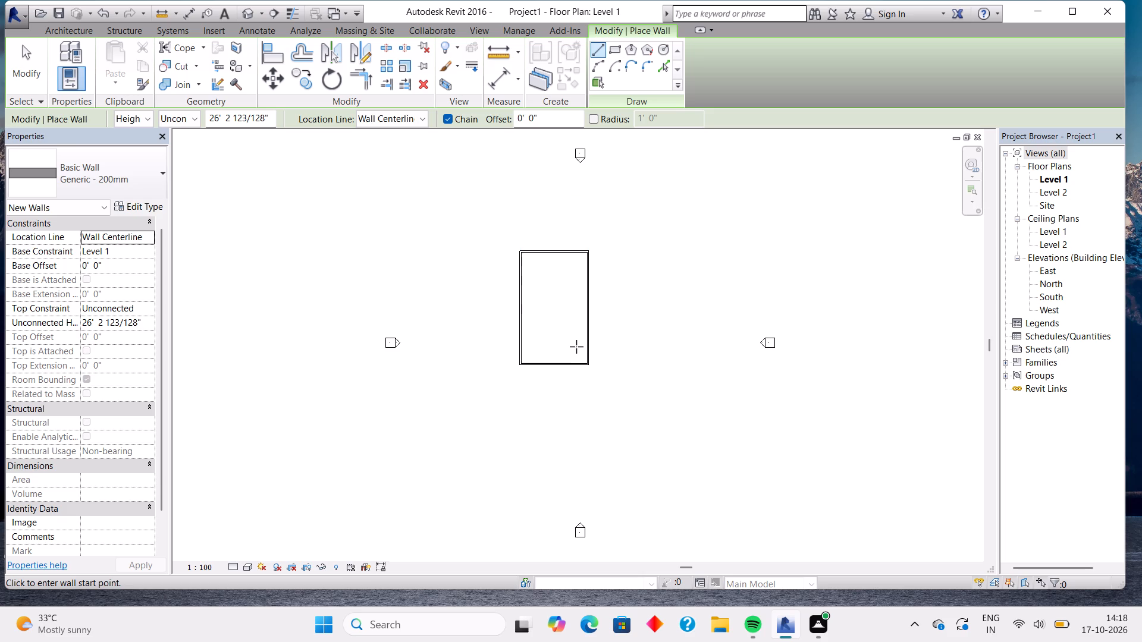
# Enclose a small room in the plan's upper-left corner with walls about 10' 6" long and about 4' deep, ending at the top wall.
pyautogui.scroll(4, 534, 316)
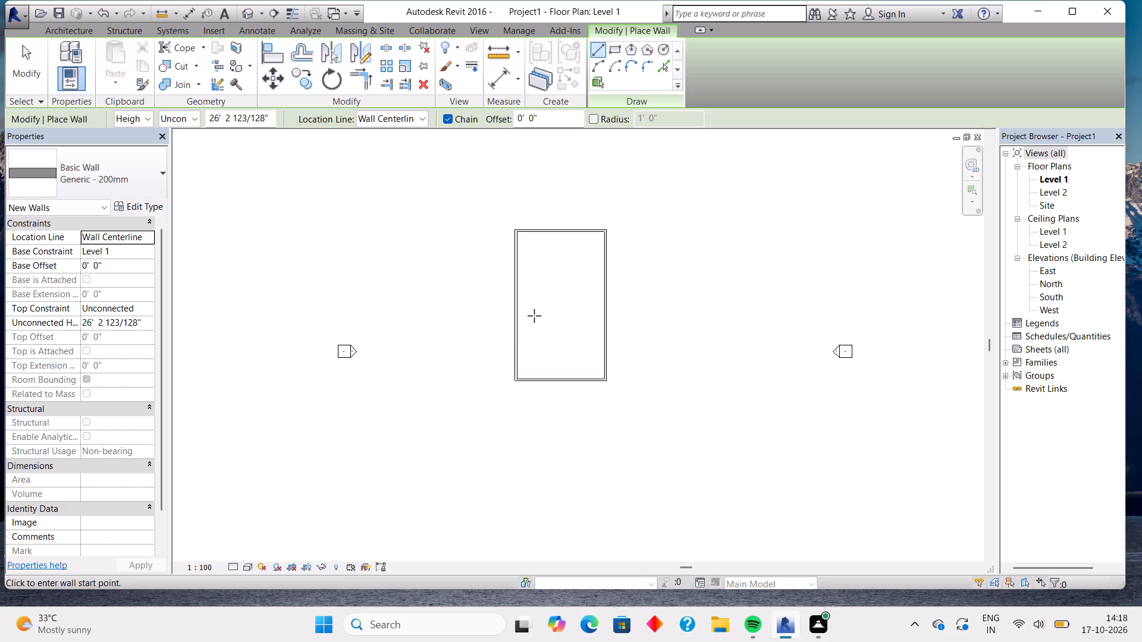
pyautogui.scroll(5, 534, 316)
pyautogui.moveTo(563, 282); pyautogui.dragTo(547, 337, button='middle')
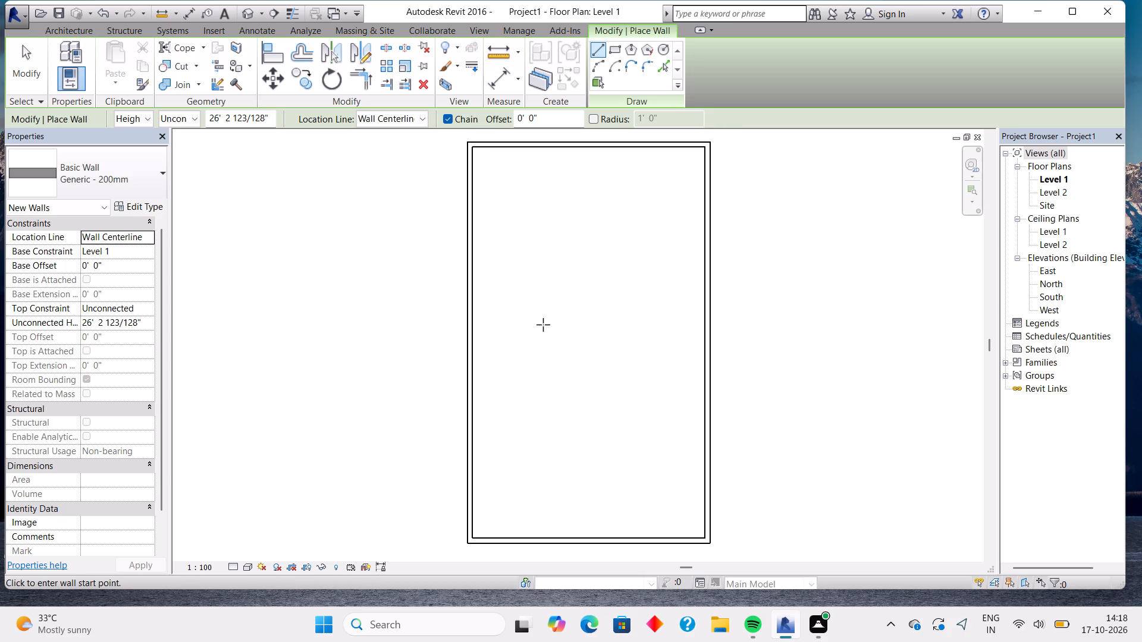
pyautogui.scroll(-1, 589, 274)
pyautogui.scroll(1, 589, 274)
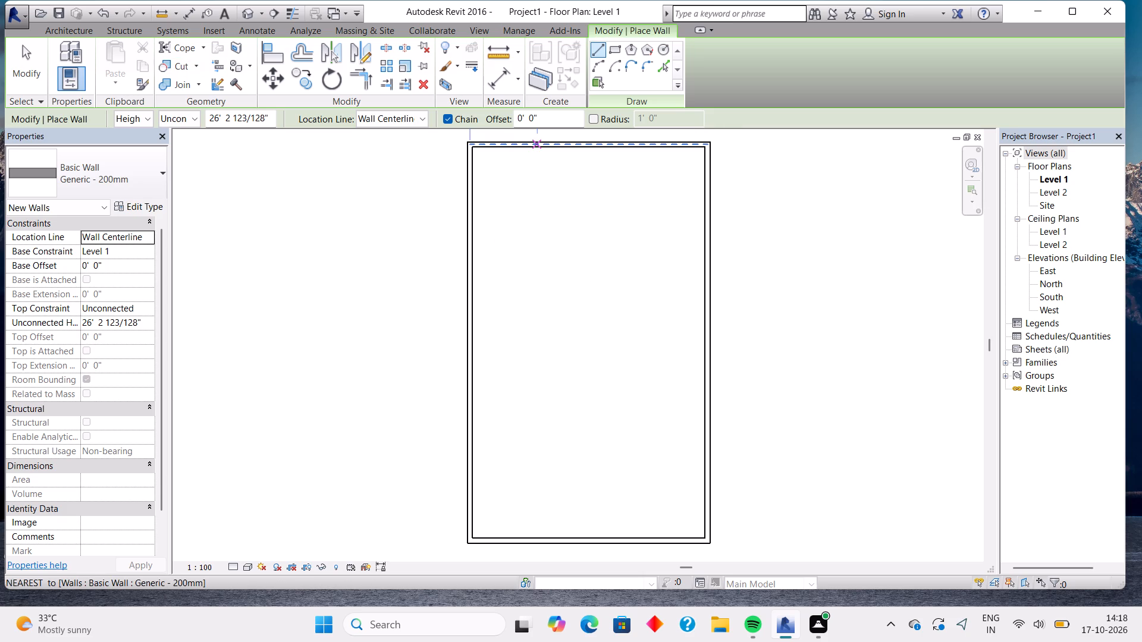
pyautogui.click(77, 34)
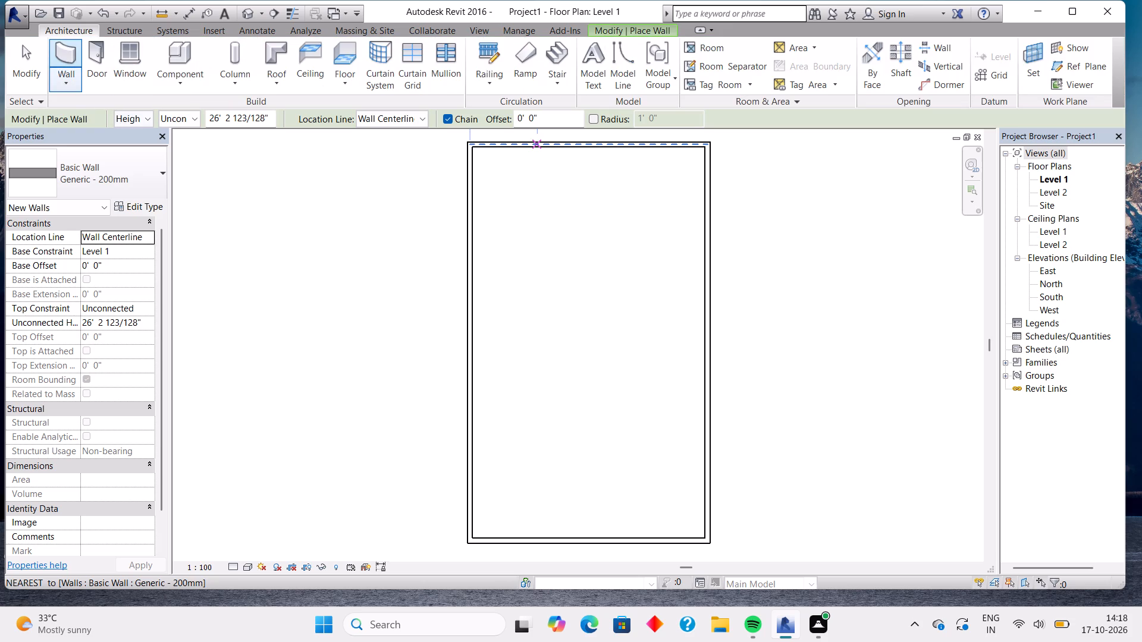
pyautogui.click(70, 48)
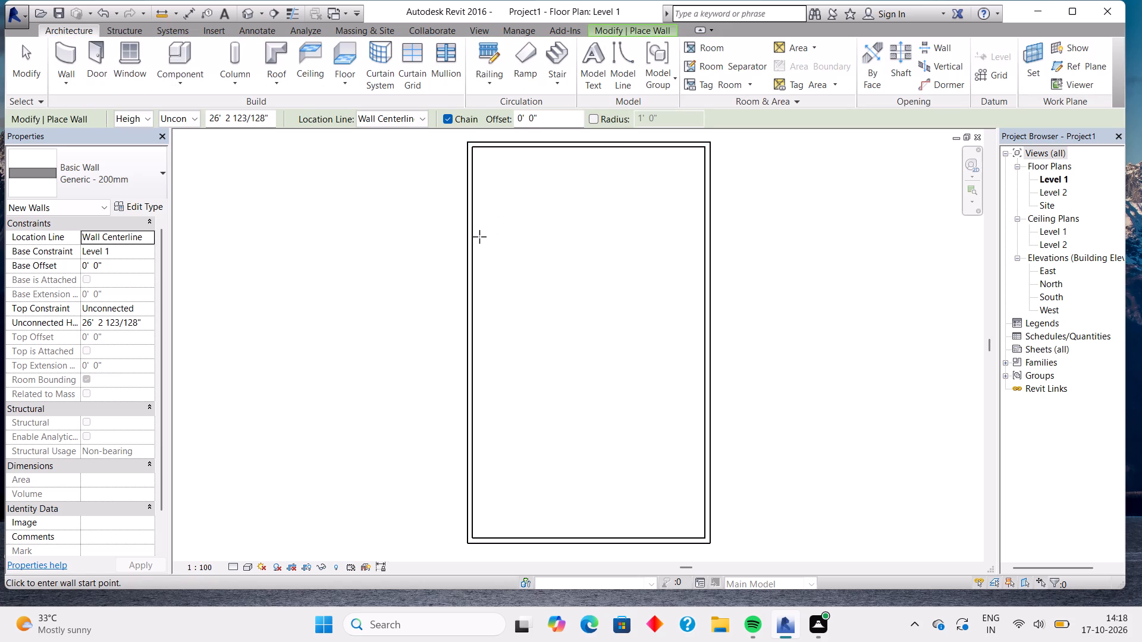
pyautogui.click(465, 177)
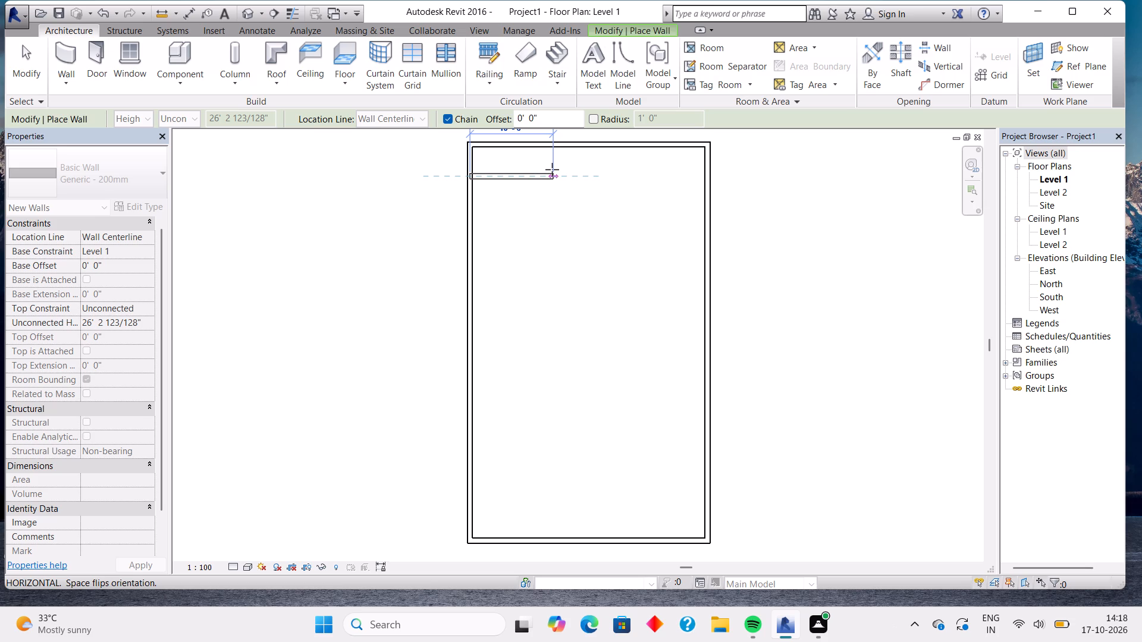
pyautogui.click(552, 169)
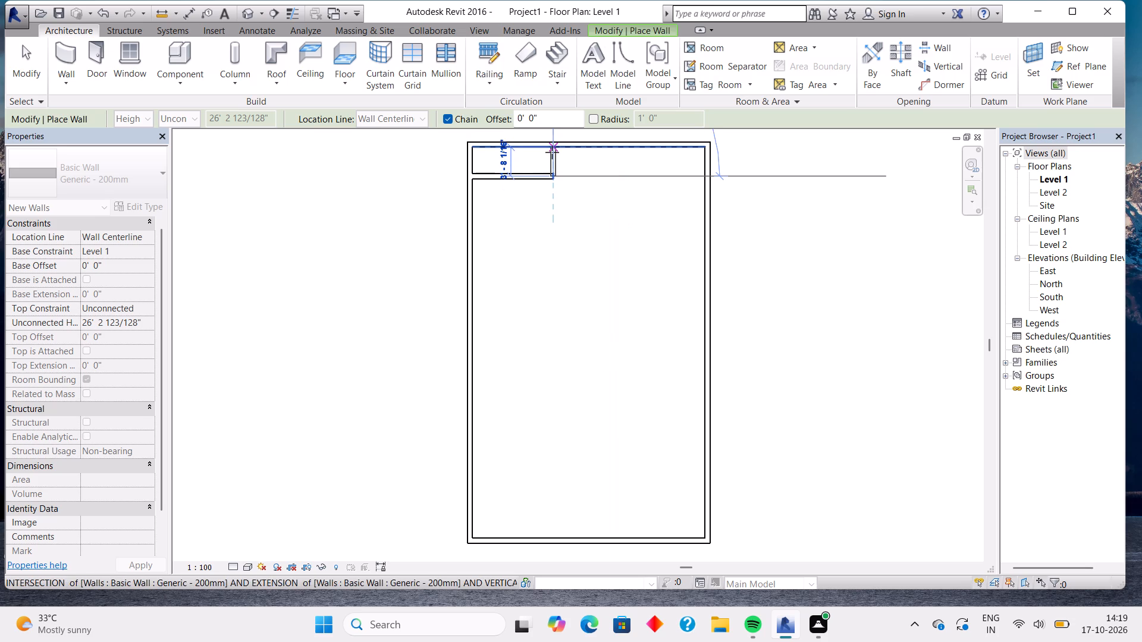
pyautogui.click(552, 152)
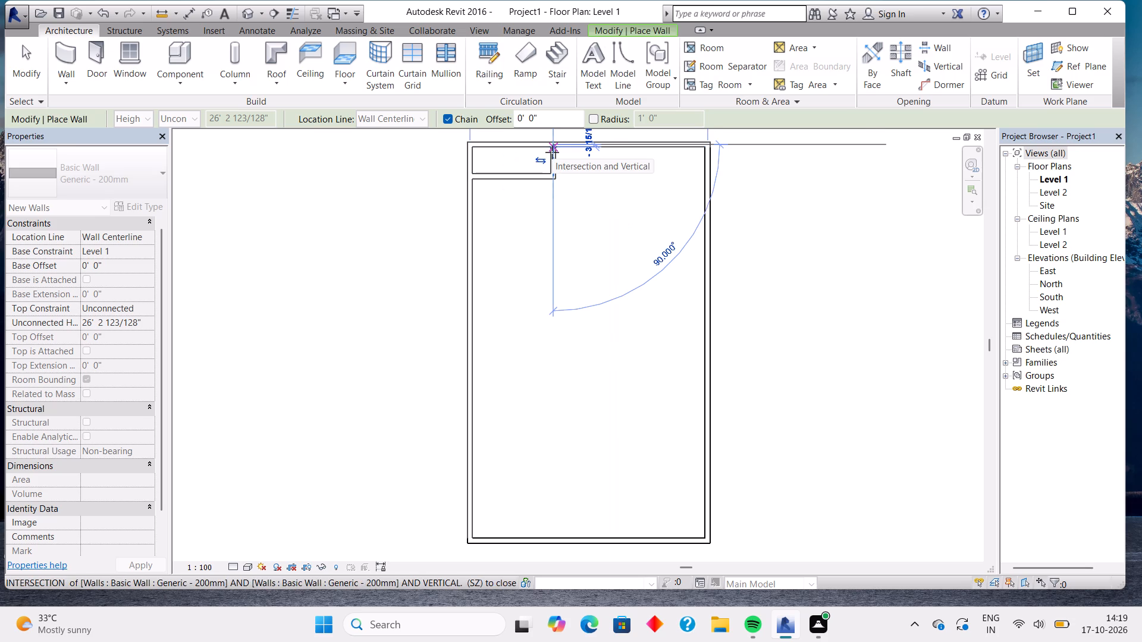
pyautogui.press('Escape')
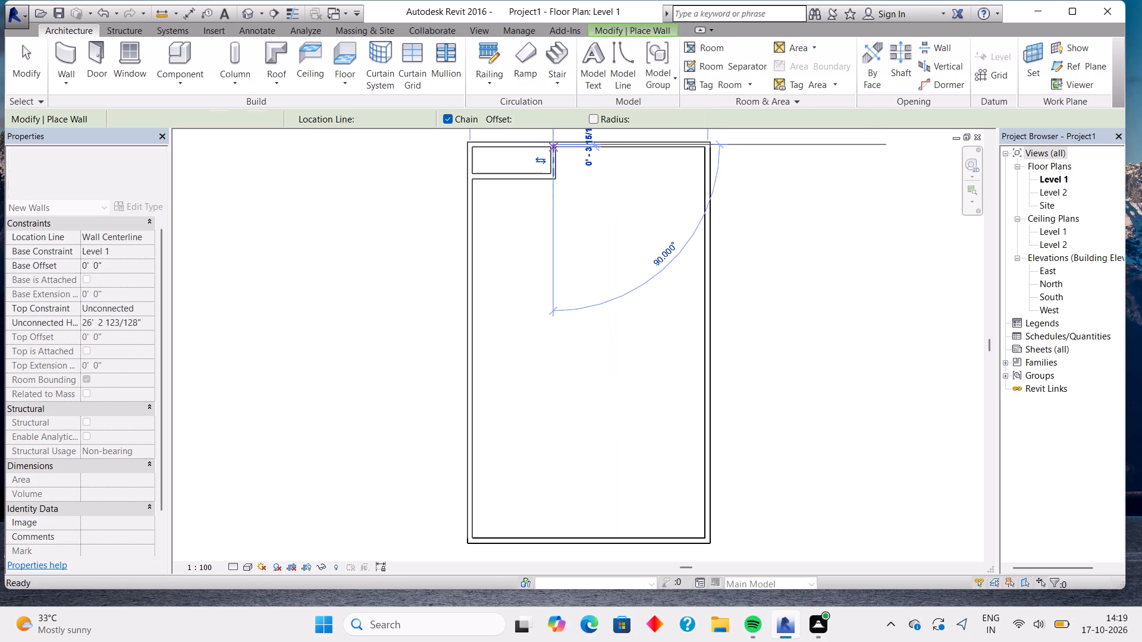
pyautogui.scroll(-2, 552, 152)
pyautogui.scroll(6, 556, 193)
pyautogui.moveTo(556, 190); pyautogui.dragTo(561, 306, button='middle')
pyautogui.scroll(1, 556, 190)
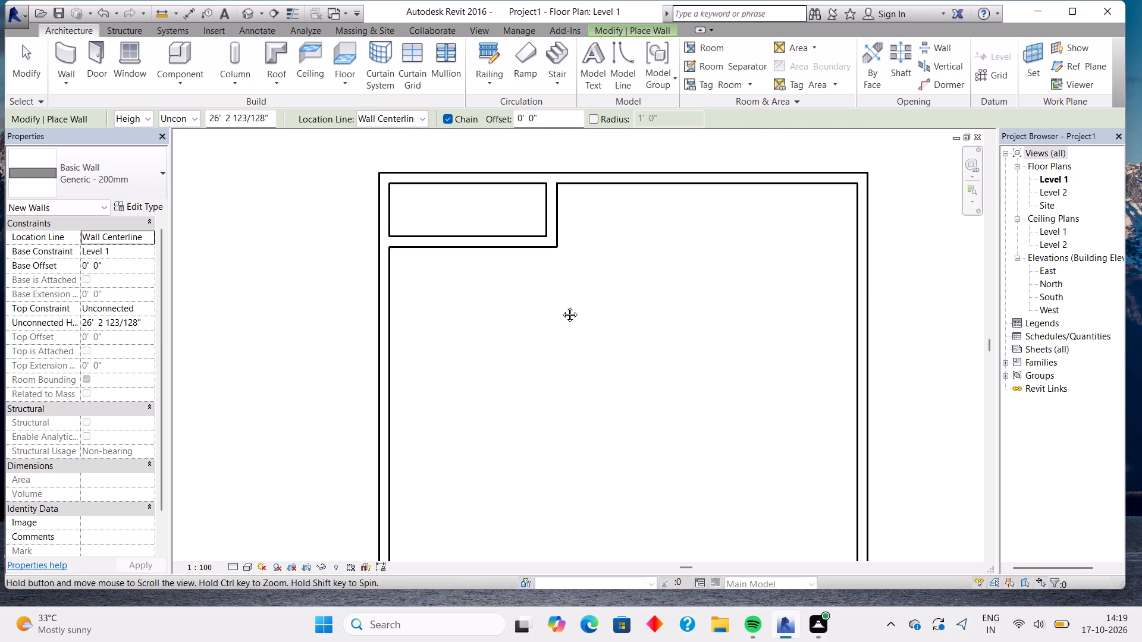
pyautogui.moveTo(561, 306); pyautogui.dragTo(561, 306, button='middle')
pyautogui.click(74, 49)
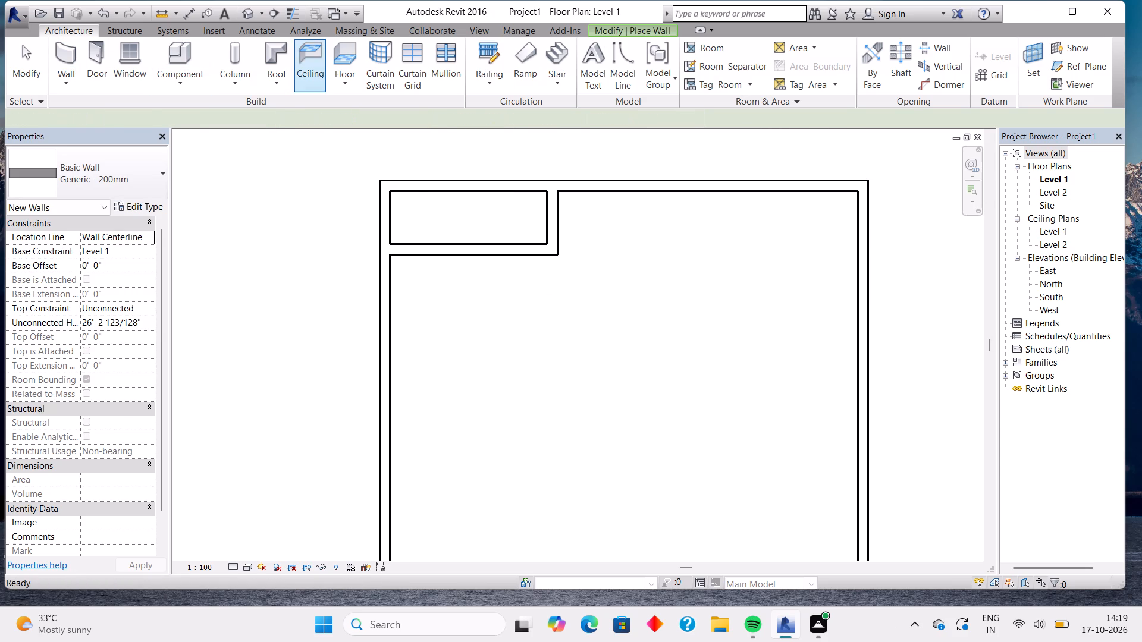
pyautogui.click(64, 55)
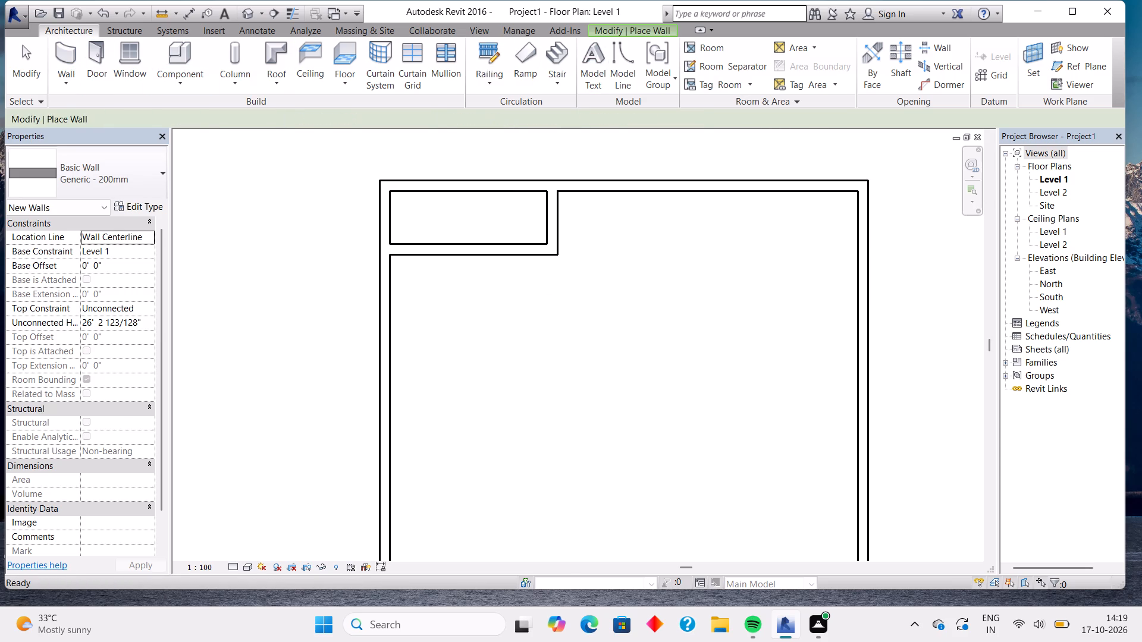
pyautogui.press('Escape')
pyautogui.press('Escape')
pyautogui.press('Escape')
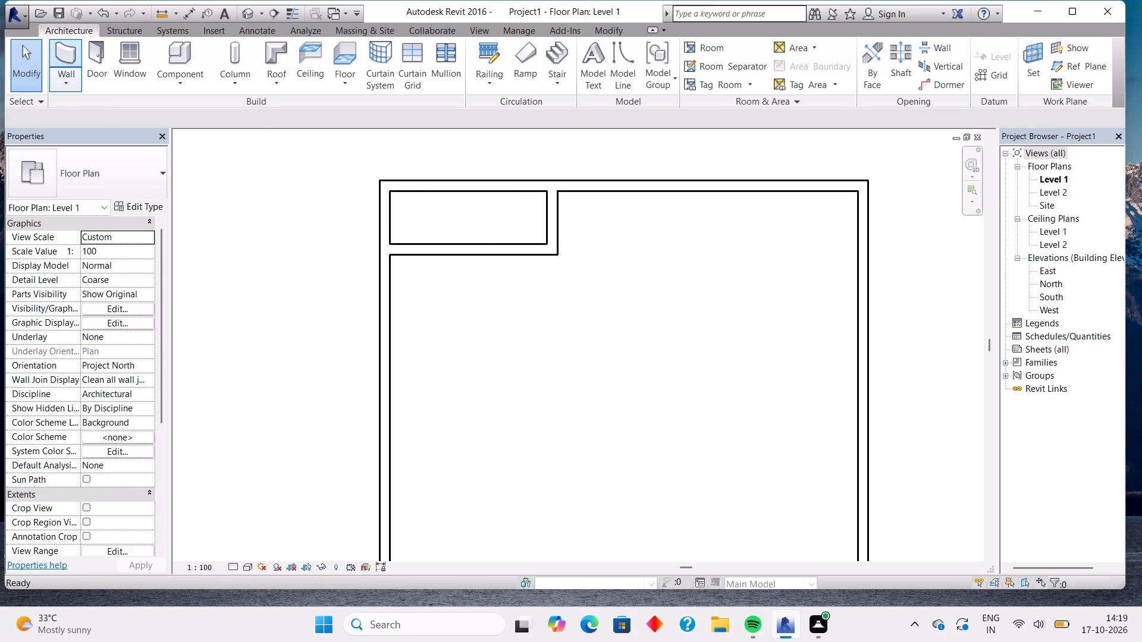
# Measure the corner room's inside depth with an aligned dimension referencing faces of core.
pyautogui.click(67, 56)
pyautogui.click(497, 78)
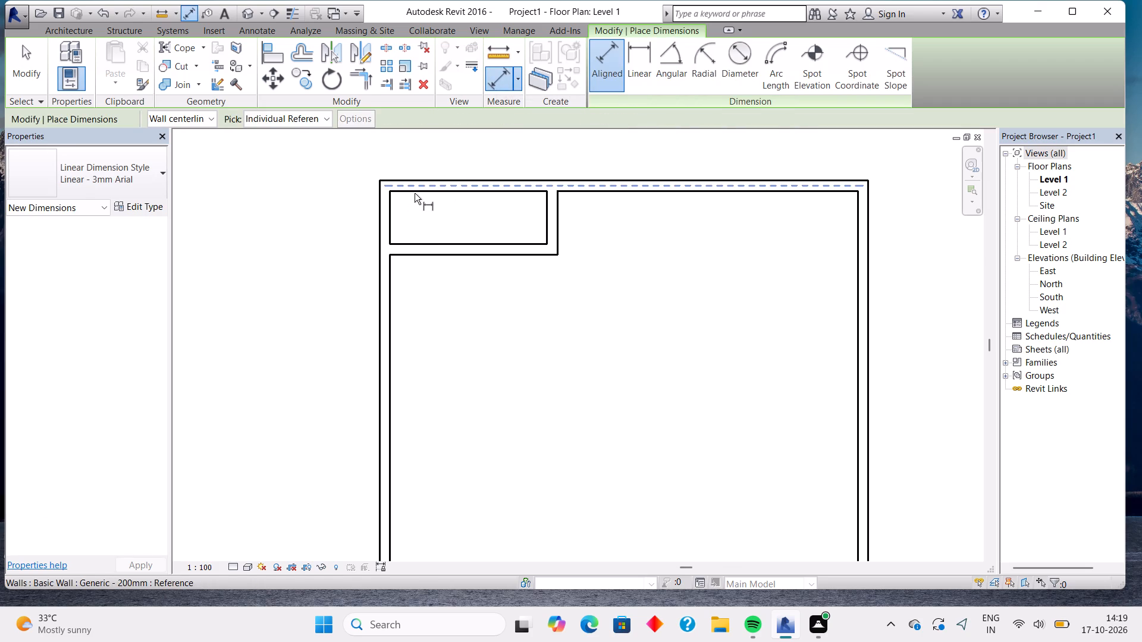
pyautogui.scroll(3, 415, 193)
pyautogui.click(194, 117)
pyautogui.click(210, 168)
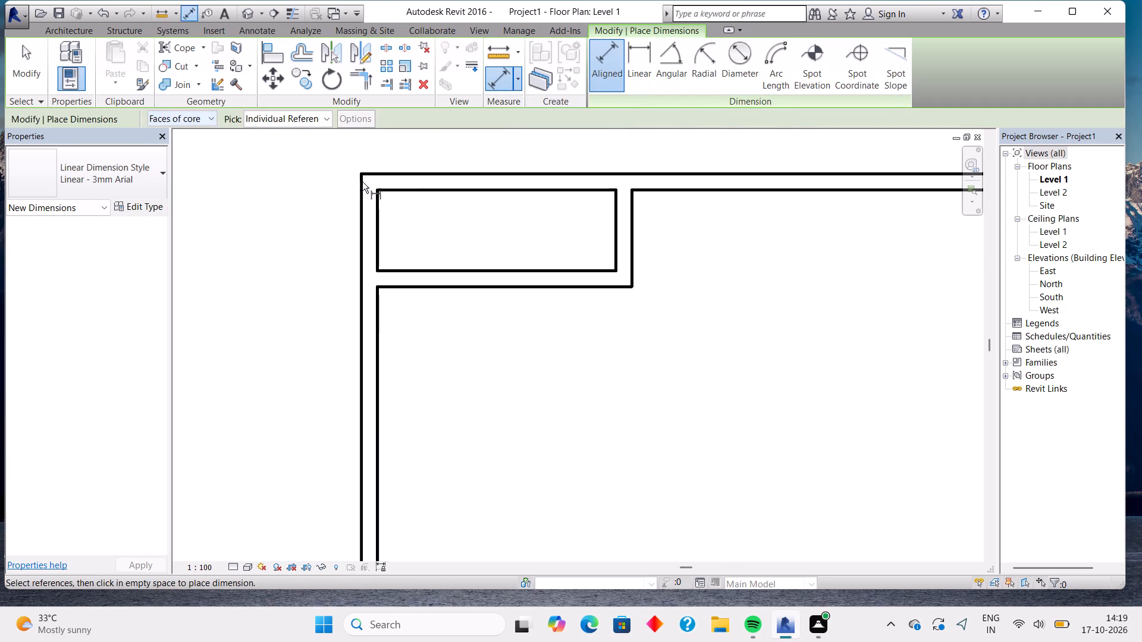
pyautogui.click(403, 185)
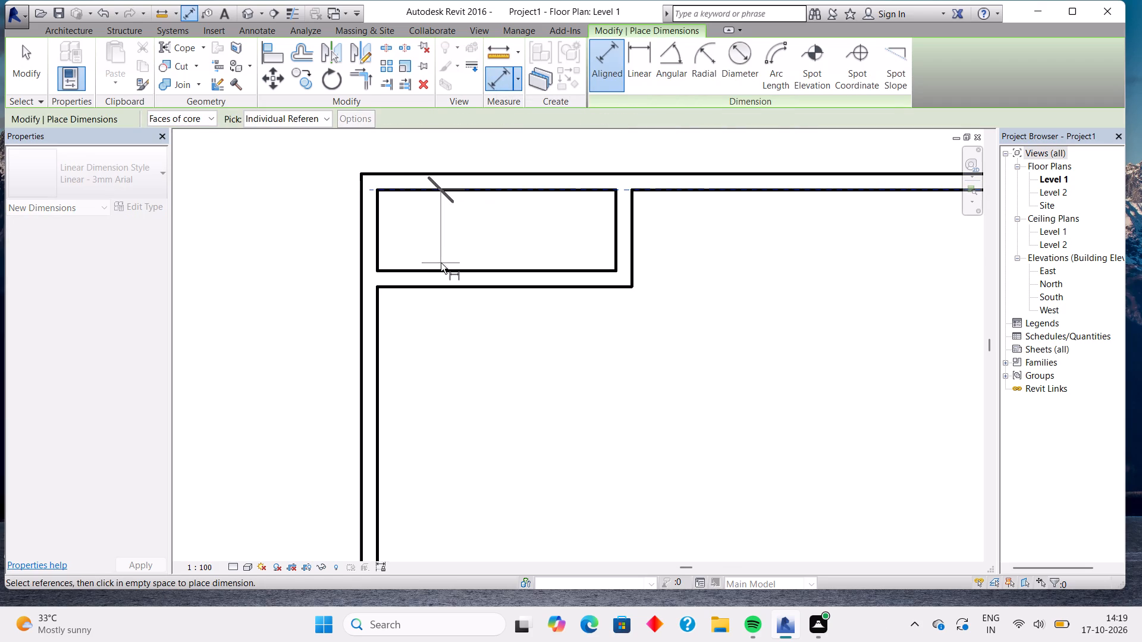
pyautogui.click(443, 270)
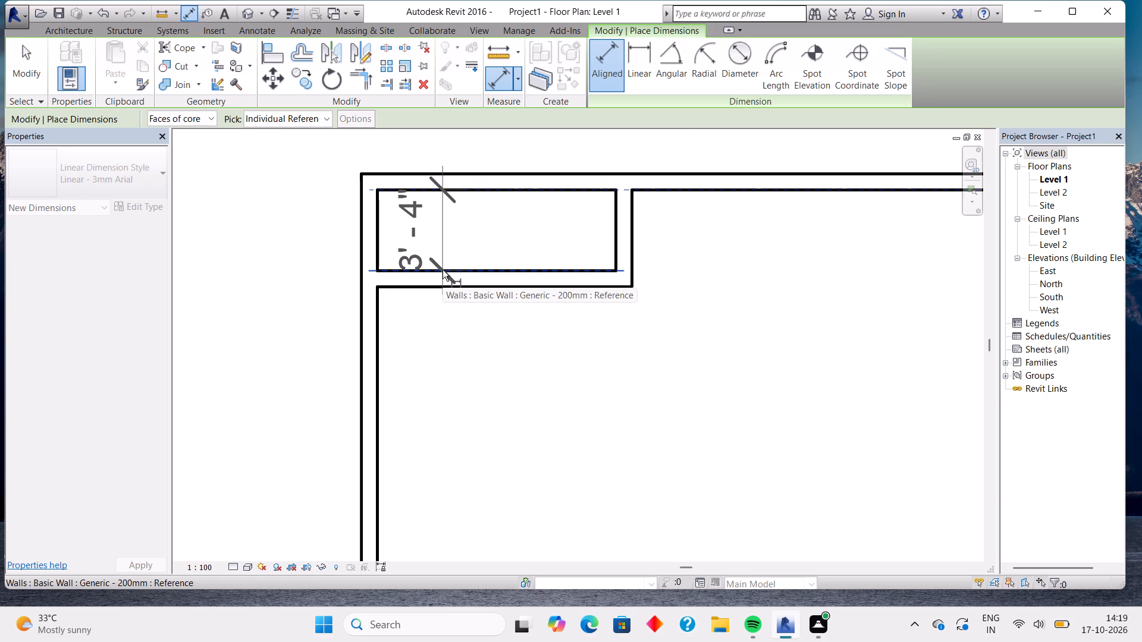
pyautogui.press('Escape')
pyautogui.press('Escape')
# Nudge the corner room's lower wall upward to about 3' 8" from the top wall.
pyautogui.click(443, 266)
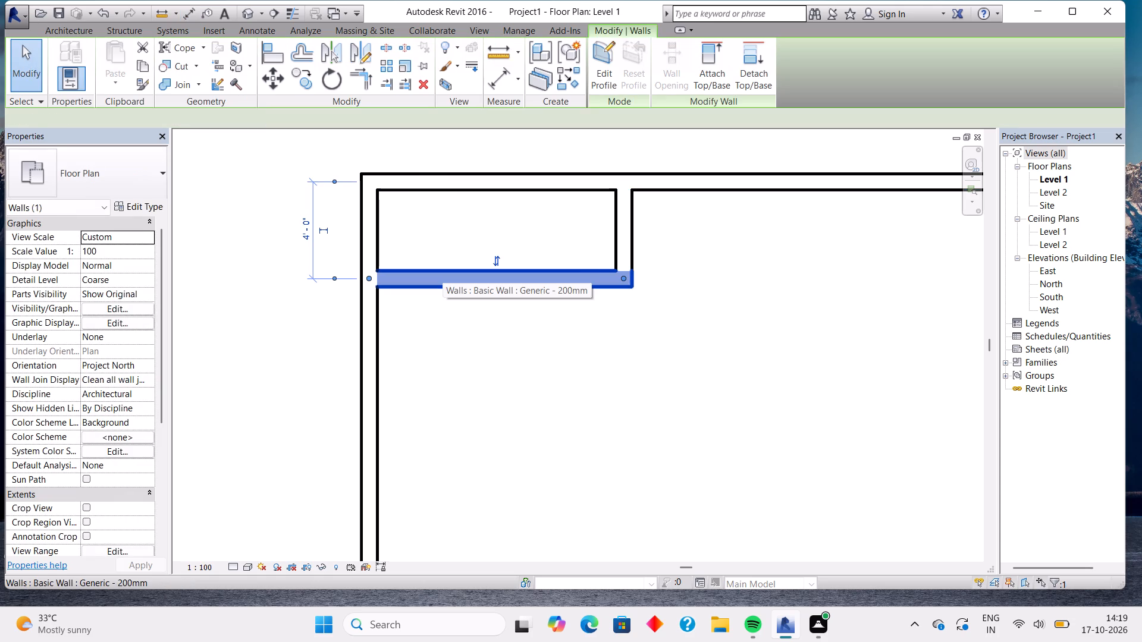
pyautogui.press('Up')
pyautogui.press('Up')
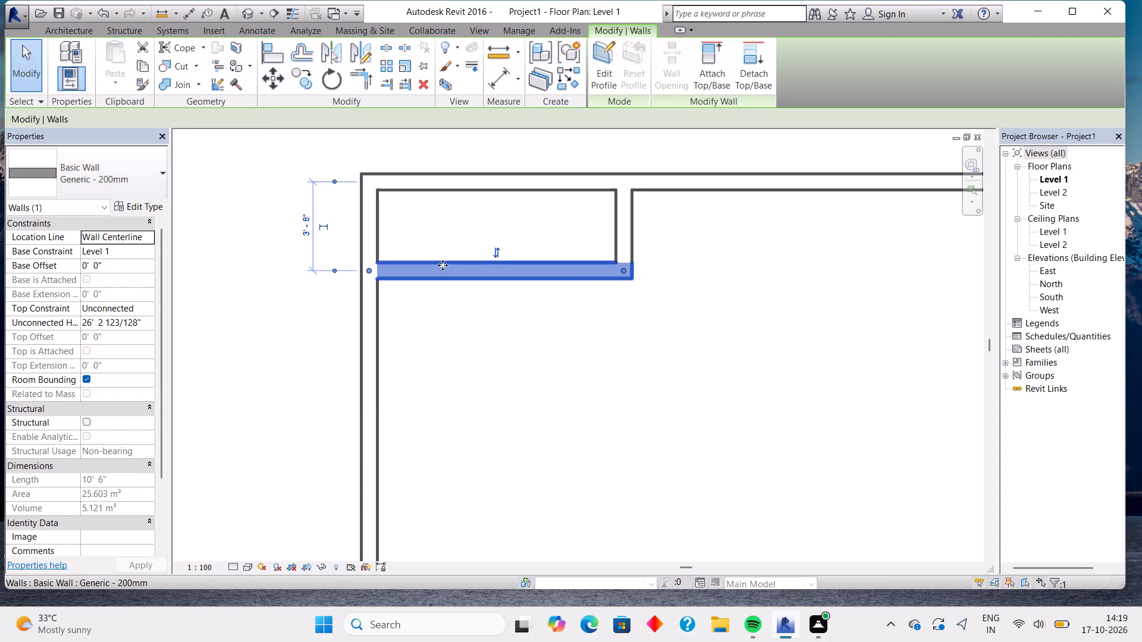
pyautogui.press('Escape')
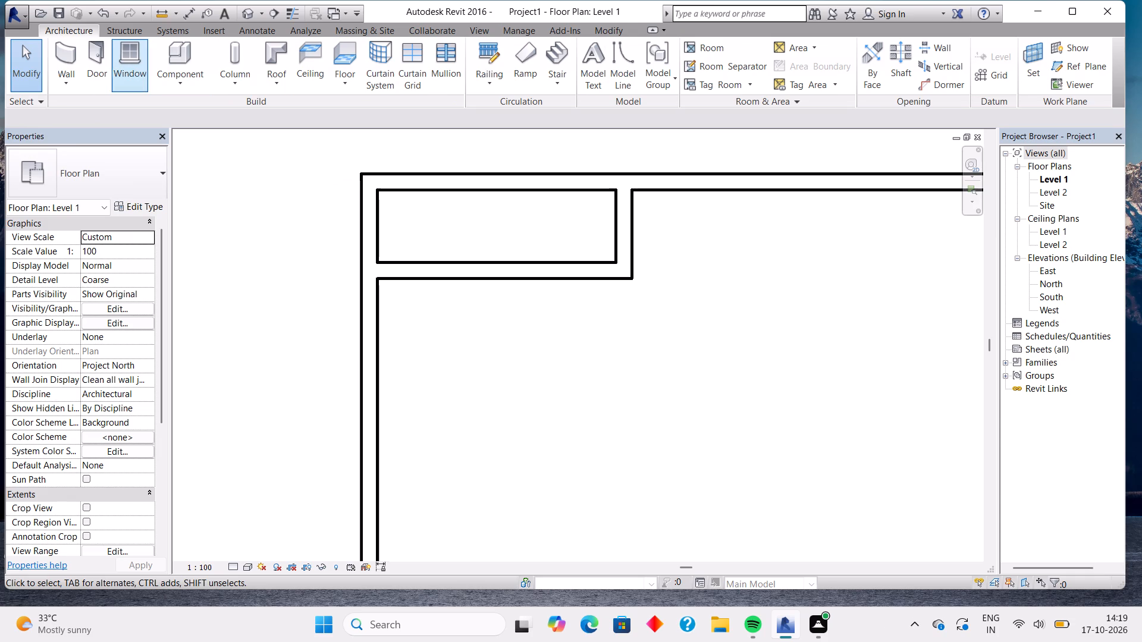
# Measure the upper-left corner room's inside depth and inside width with aligned dimensions between the faces of core.
pyautogui.click(71, 43)
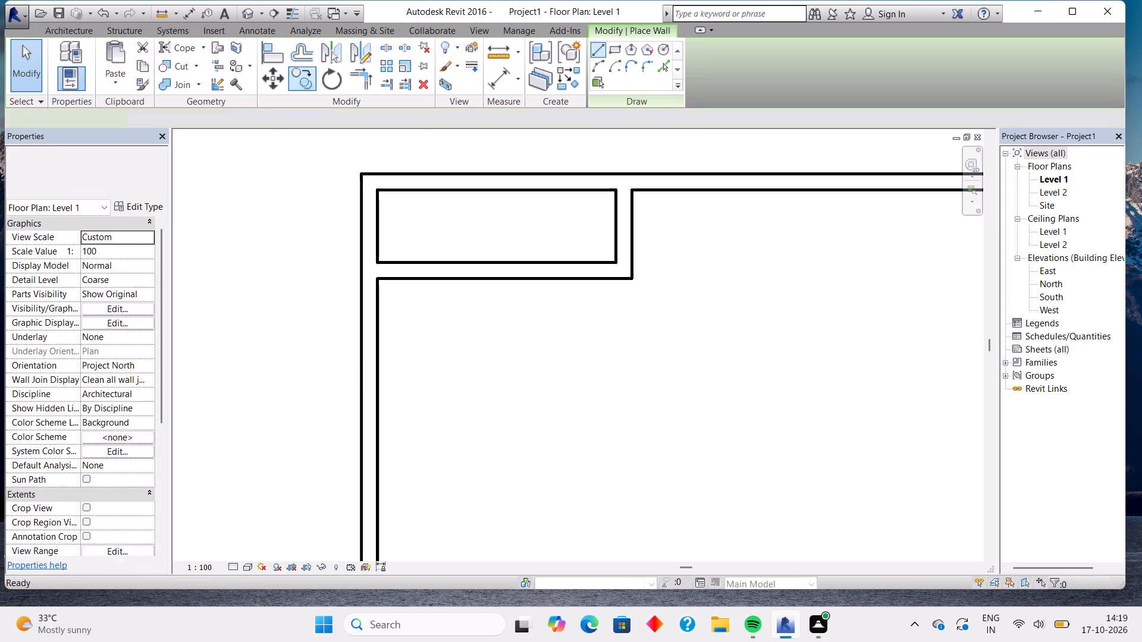
pyautogui.click(503, 79)
pyautogui.click(472, 187)
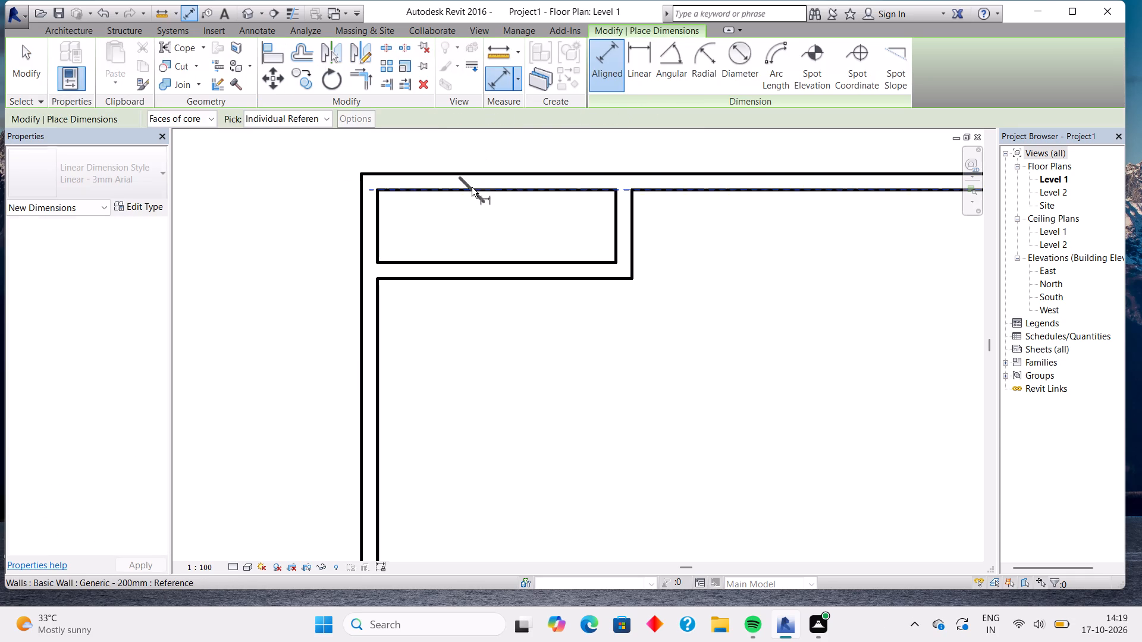
pyautogui.click(469, 264)
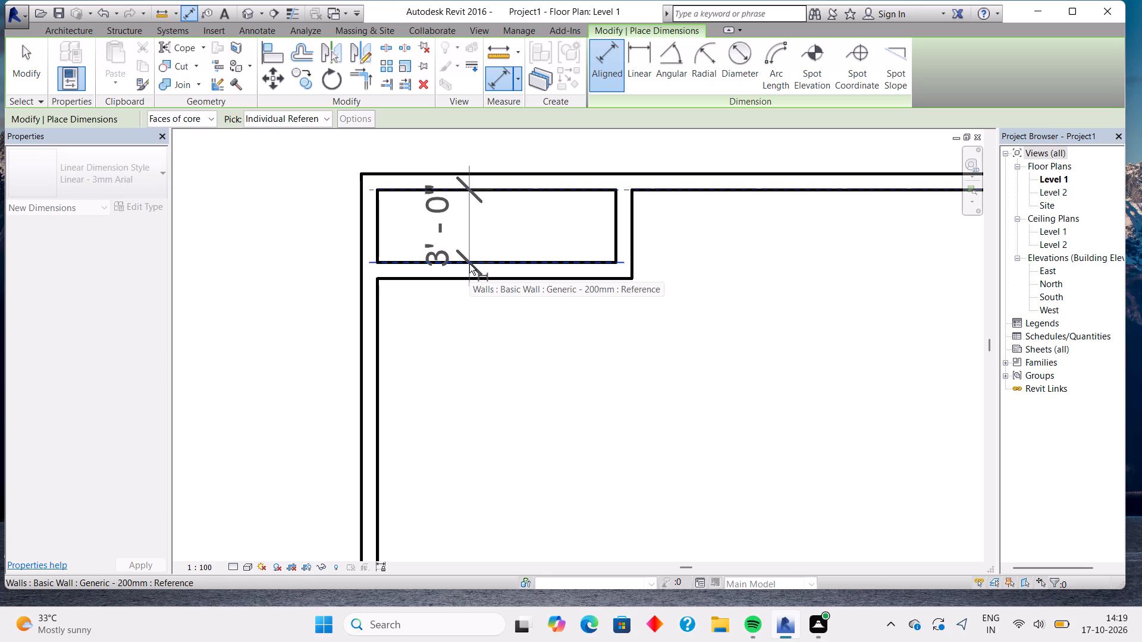
pyautogui.press('Escape')
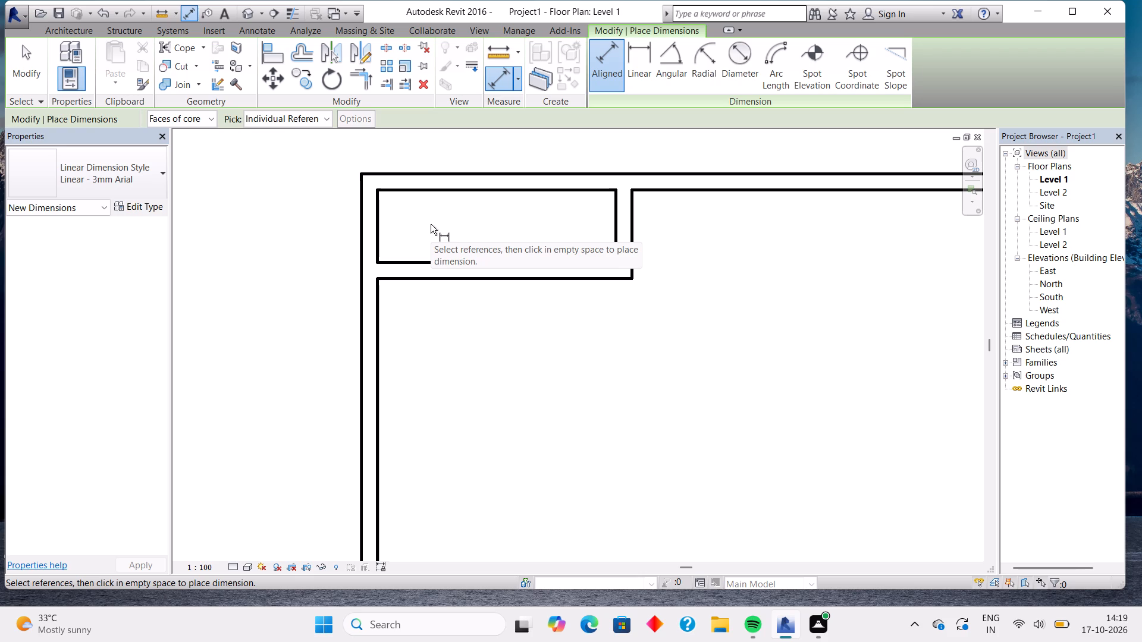
pyautogui.moveTo(800, 282); pyautogui.dragTo(540, 314, button='middle')
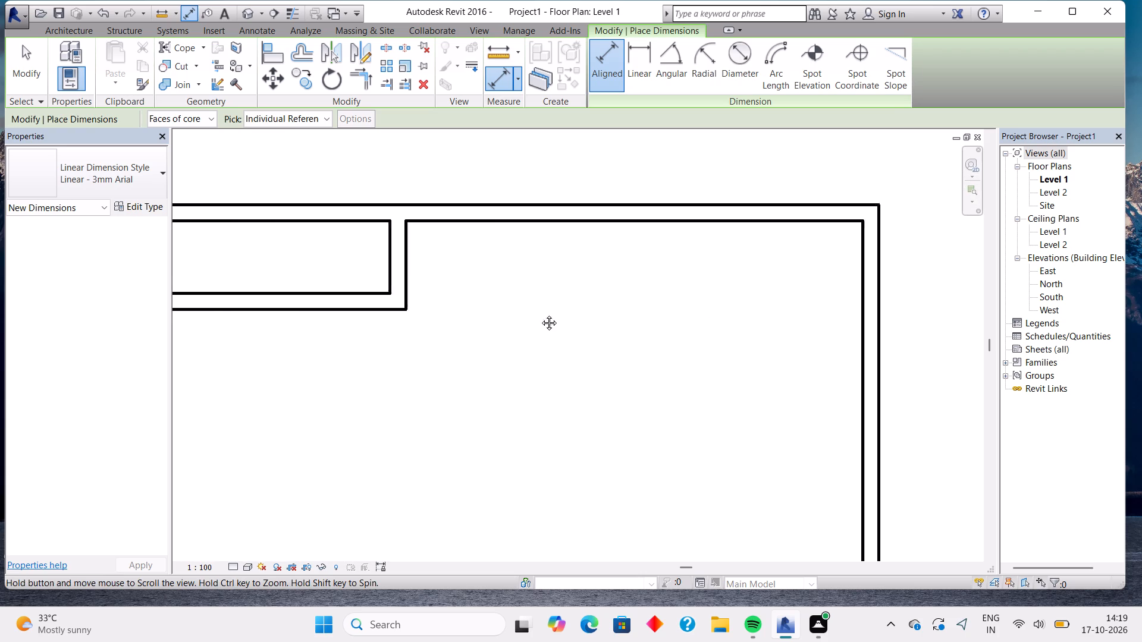
pyautogui.moveTo(540, 314); pyautogui.dragTo(525, 315, button='middle')
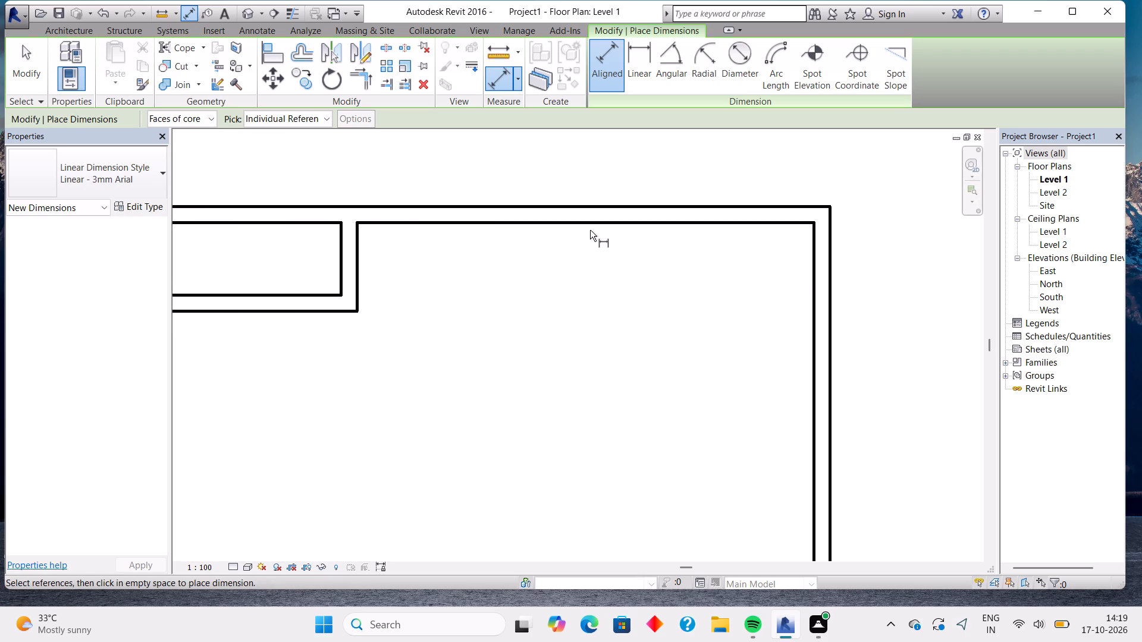
pyautogui.click(628, 224)
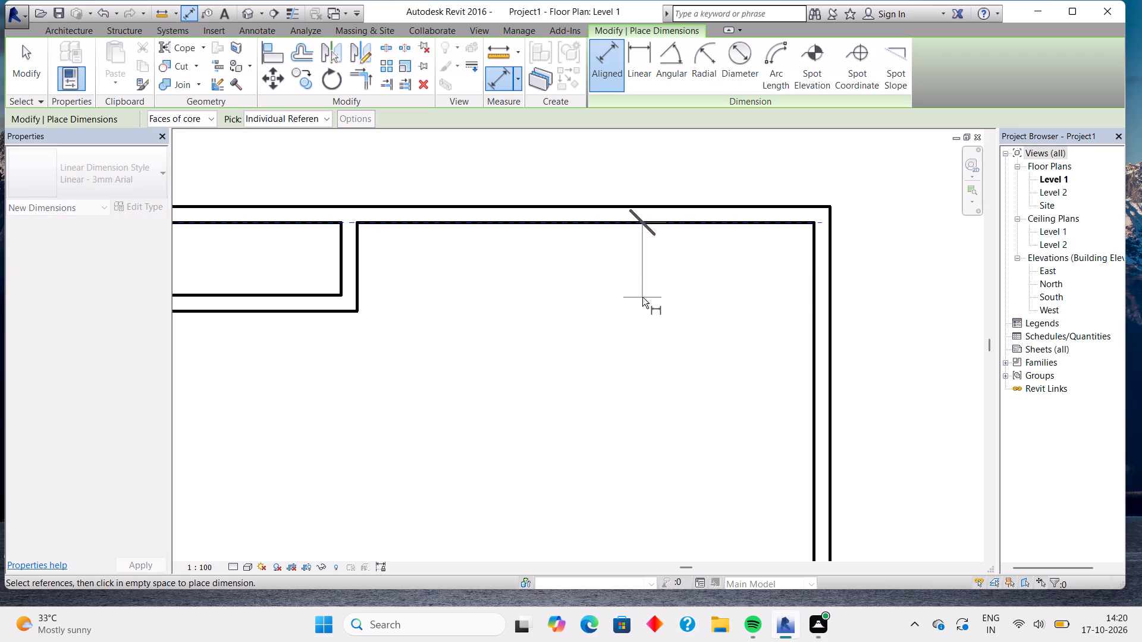
pyautogui.press('Escape')
pyautogui.moveTo(305, 278); pyautogui.dragTo(735, 323, button='middle')
pyautogui.click(533, 292)
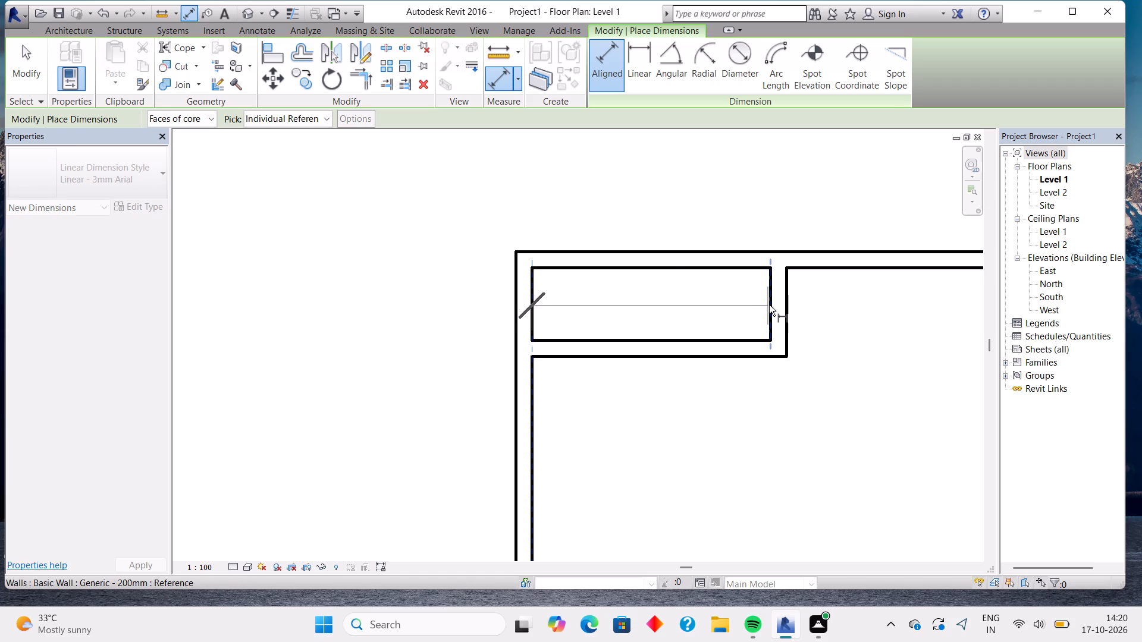
pyautogui.click(769, 305)
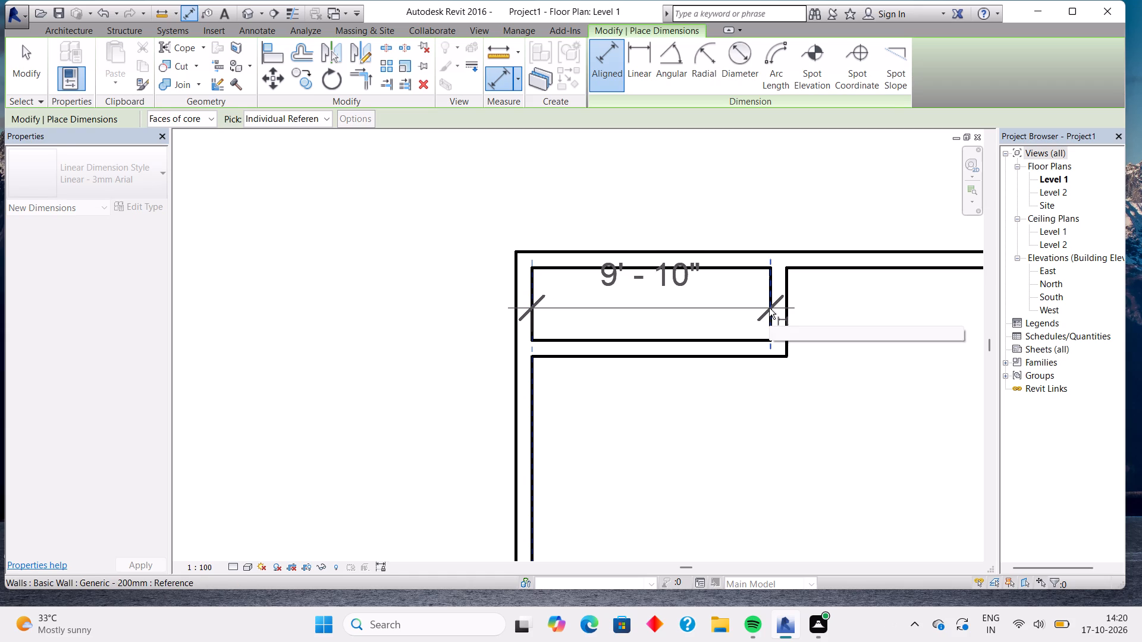
pyautogui.press('Escape')
# Enclose an upper-right corner room with walls about 9' long and 3' 4" deep, aligned with the upper-left room's lower wall and ending at the top wall.
pyautogui.scroll(-3, 834, 317)
pyautogui.moveTo(834, 316); pyautogui.dragTo(764, 320, button='middle')
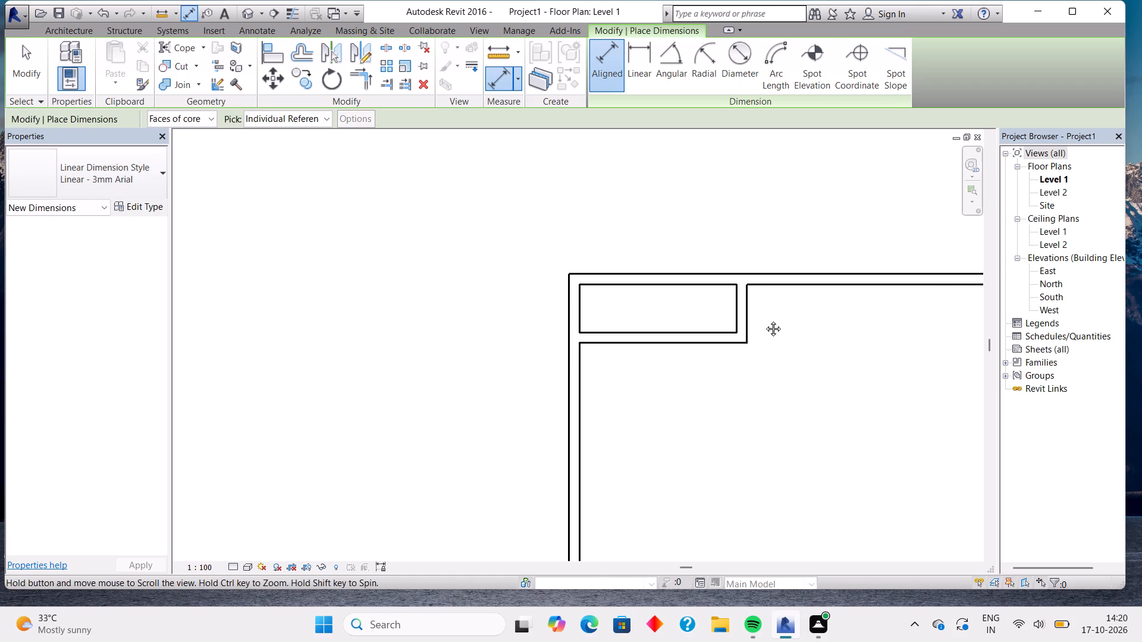
pyautogui.moveTo(764, 320); pyautogui.dragTo(741, 333, button='middle')
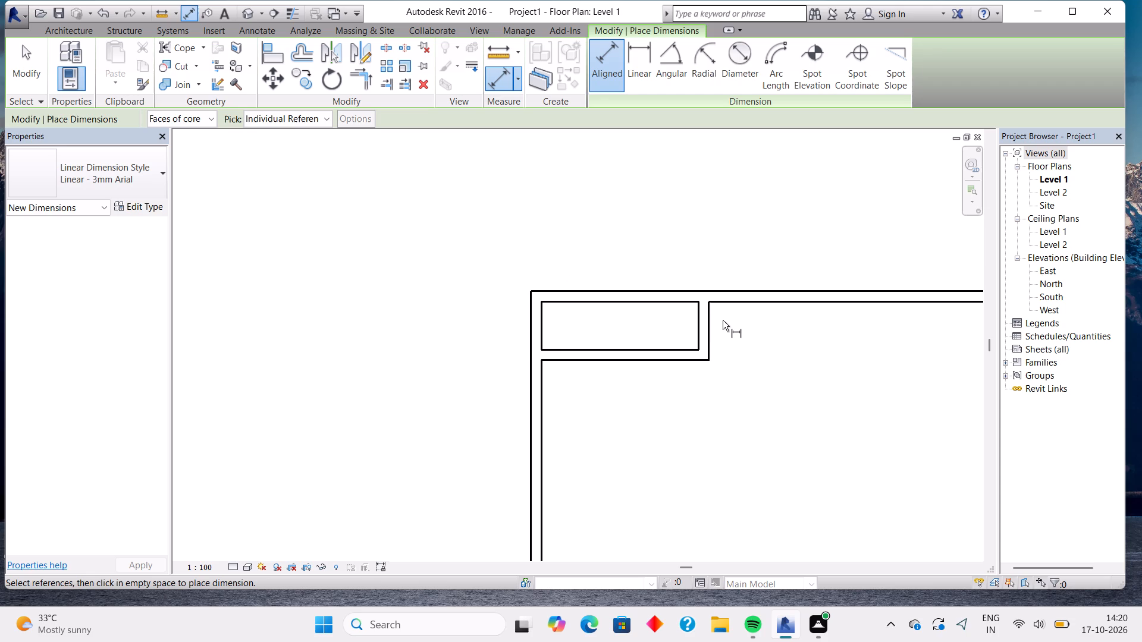
pyautogui.moveTo(723, 320); pyautogui.dragTo(620, 325, button='middle')
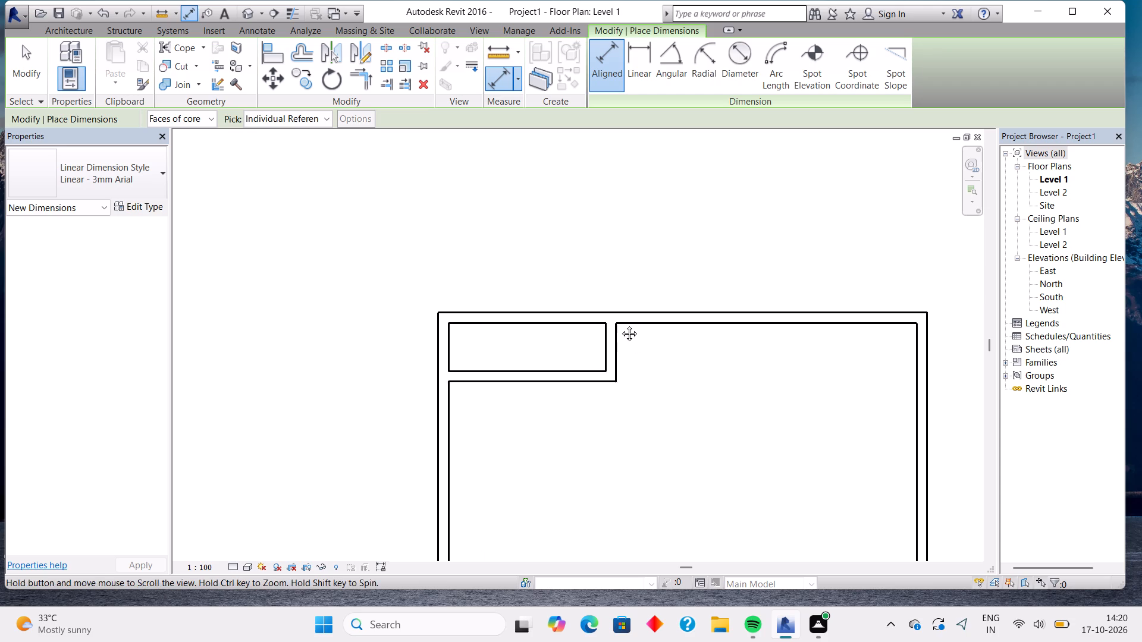
pyautogui.moveTo(620, 325); pyautogui.dragTo(616, 320, button='middle')
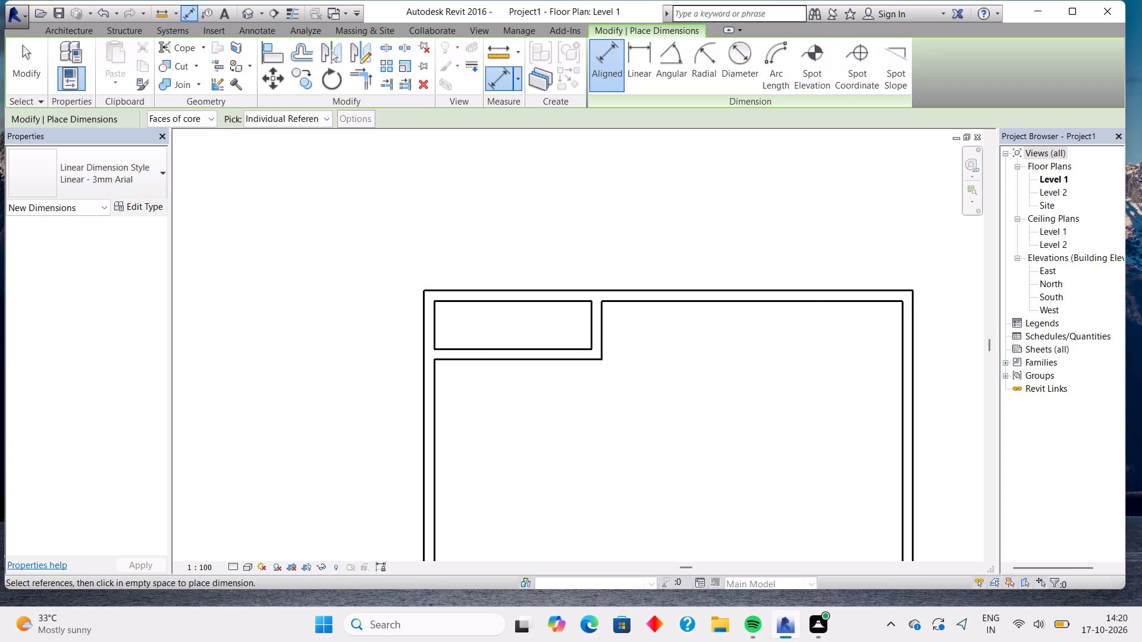
pyautogui.click(70, 29)
pyautogui.click(76, 52)
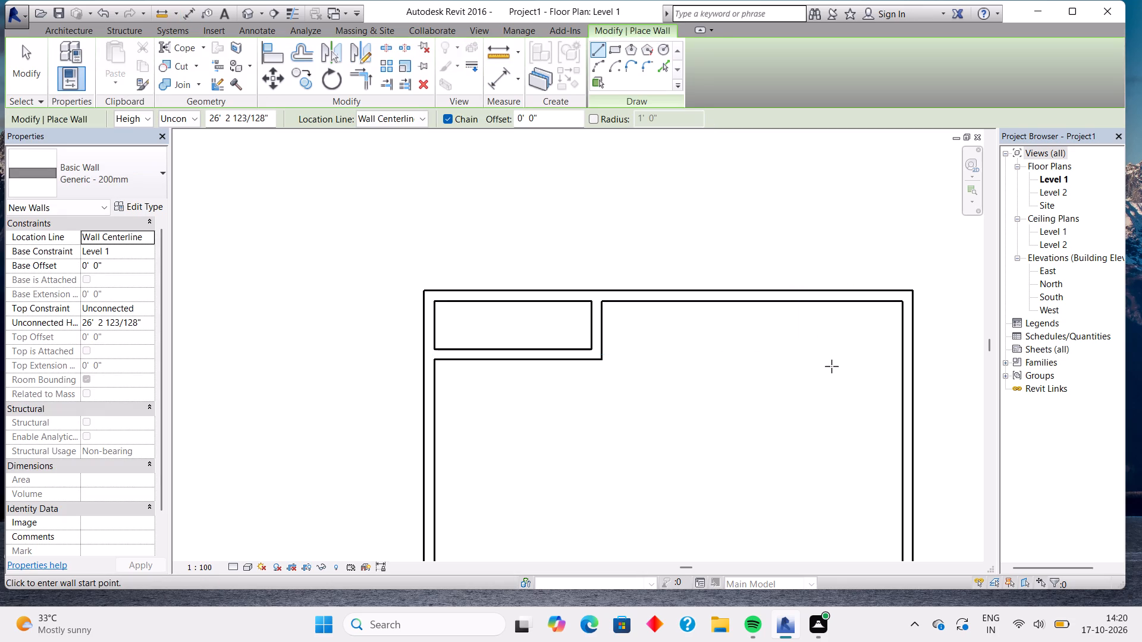
pyautogui.click(899, 357)
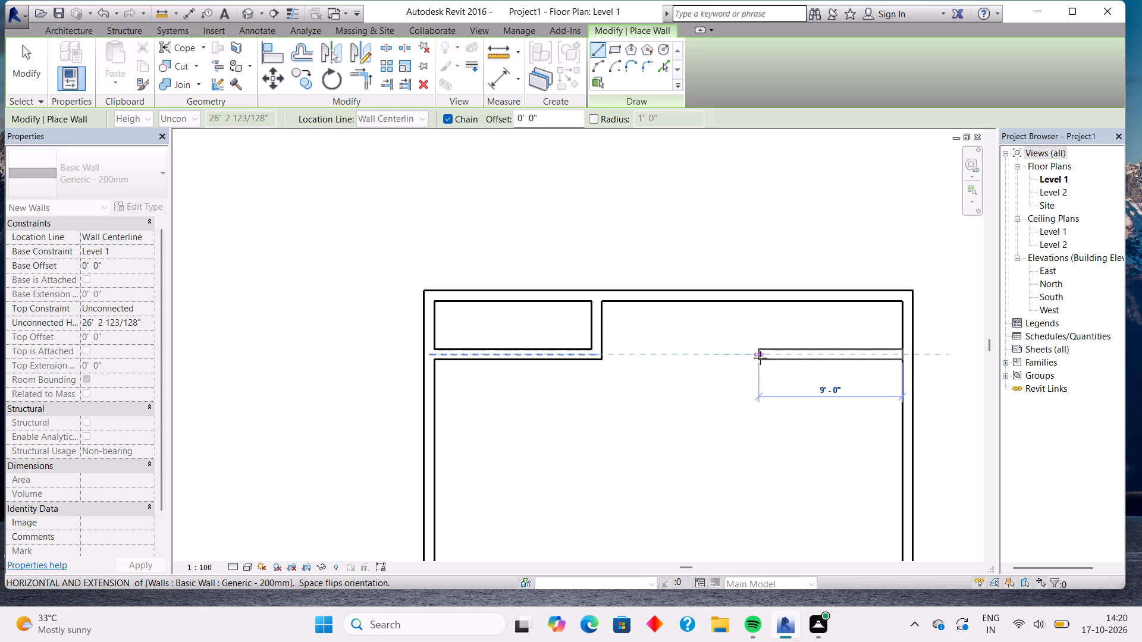
pyautogui.click(760, 358)
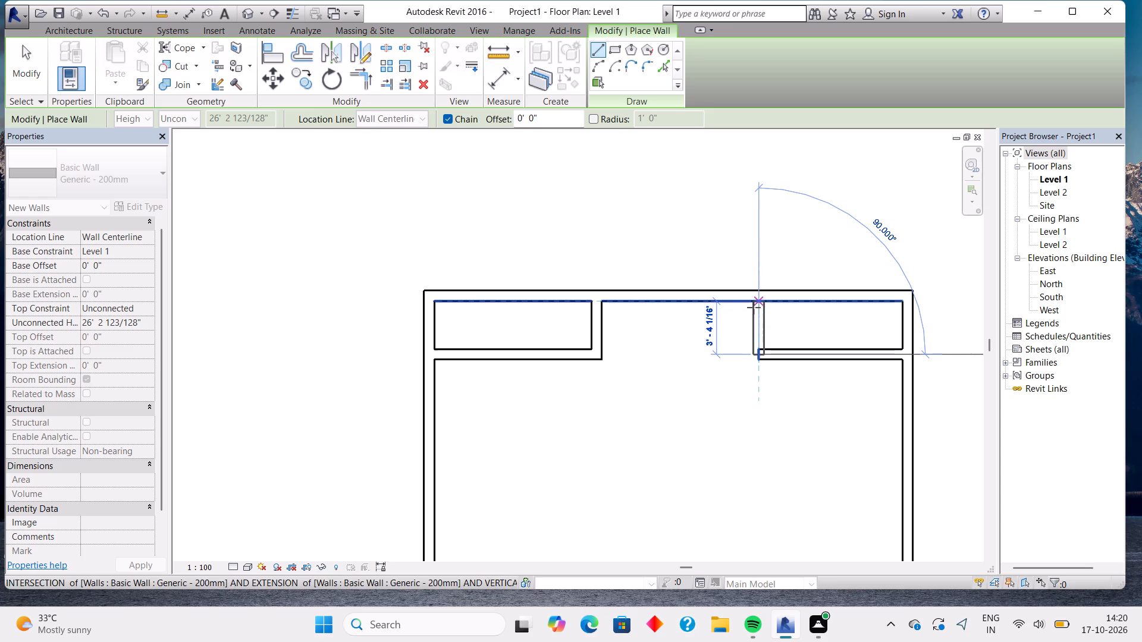
pyautogui.click(754, 307)
pyautogui.scroll(-3, 847, 345)
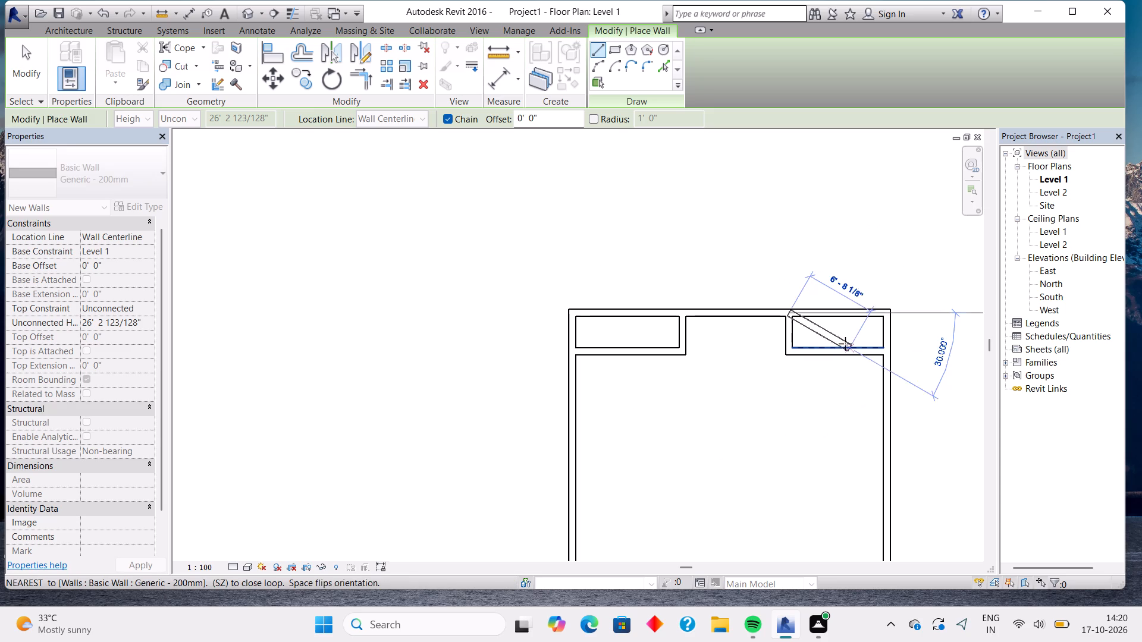
pyautogui.press('Escape')
# Measure the upper-right corner room's inside depth and inside width with aligned dimensions.
pyautogui.scroll(5, 843, 342)
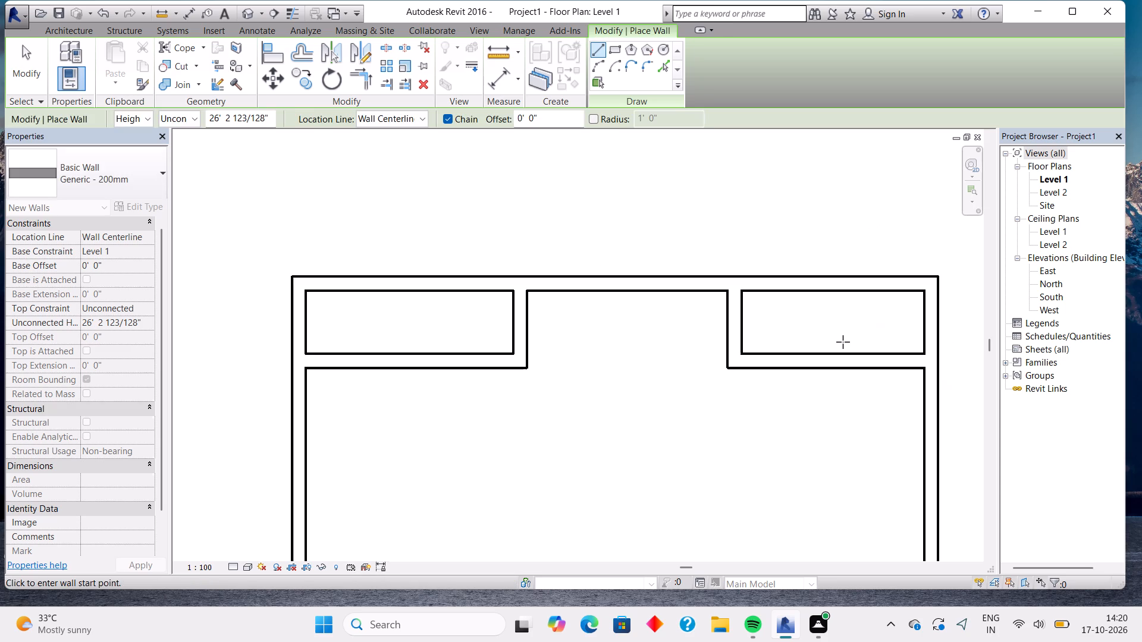
pyautogui.click(496, 74)
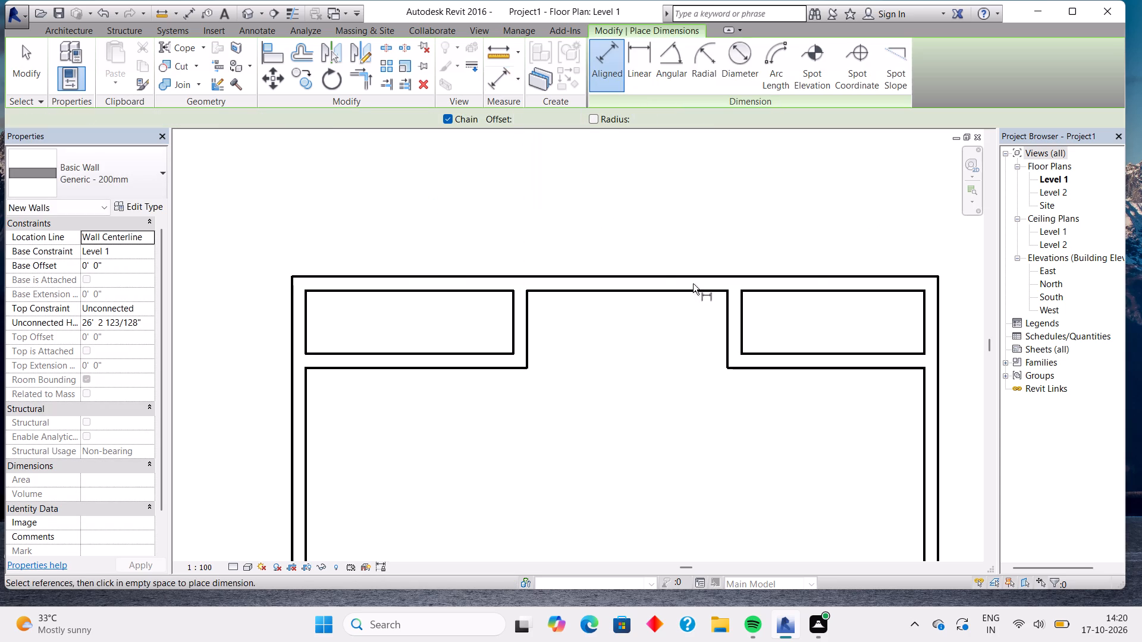
pyautogui.click(803, 296)
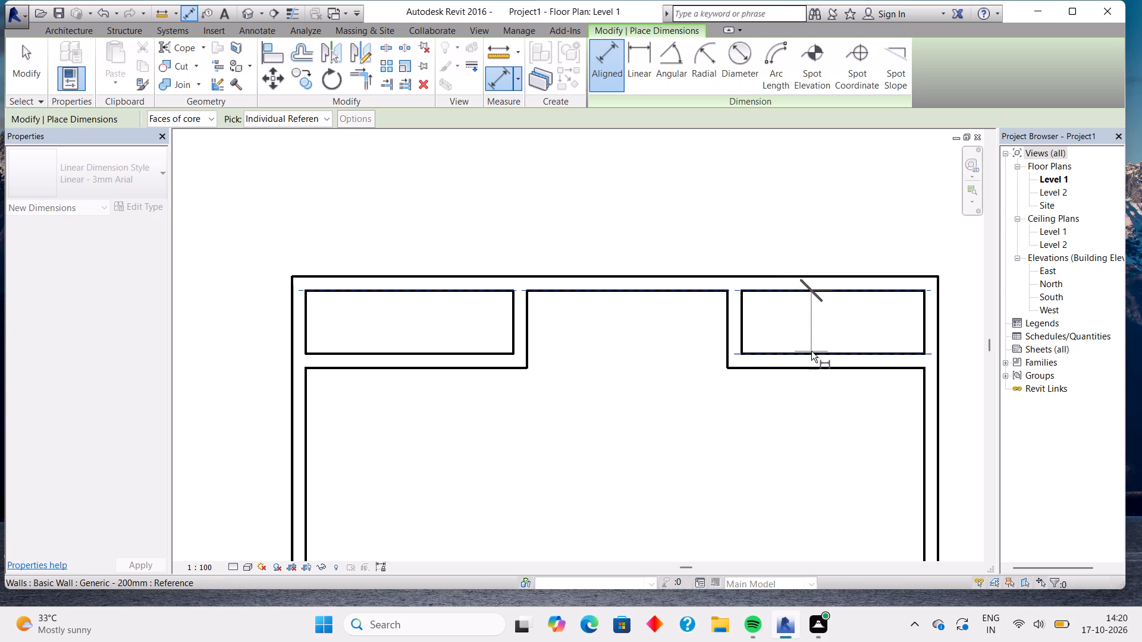
pyautogui.click(812, 353)
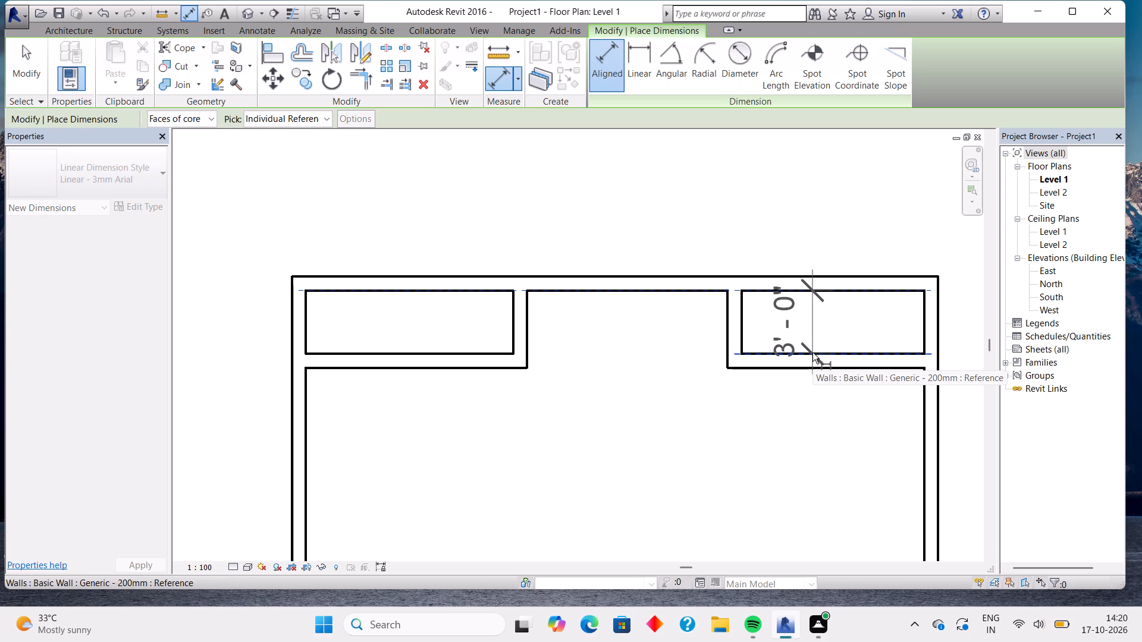
pyautogui.press('Escape')
pyautogui.click(736, 321)
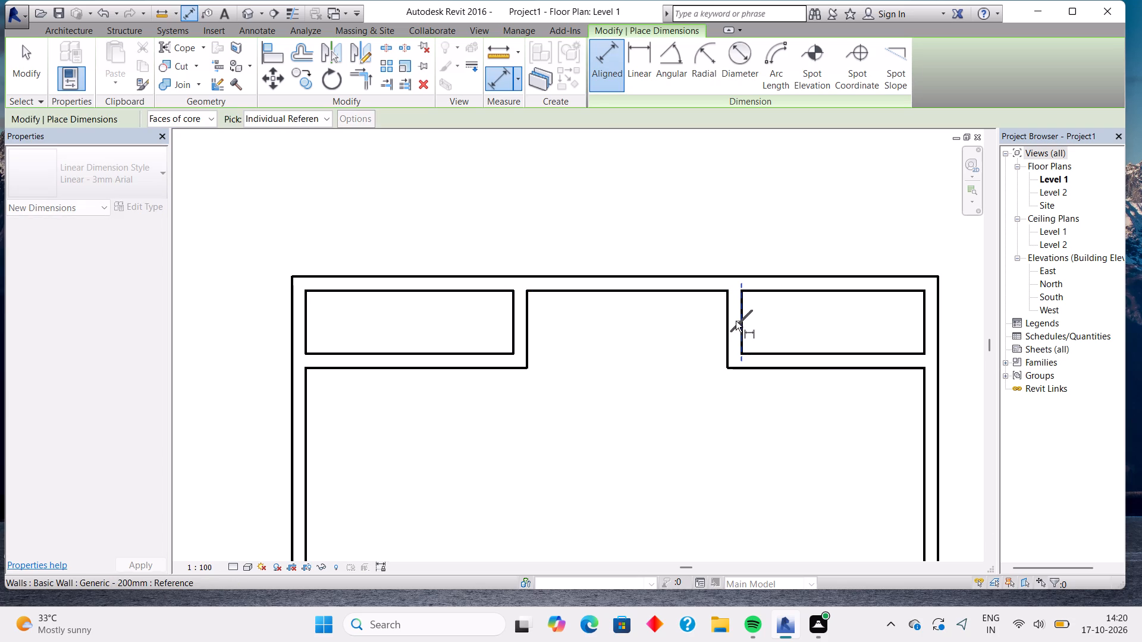
pyautogui.click(924, 313)
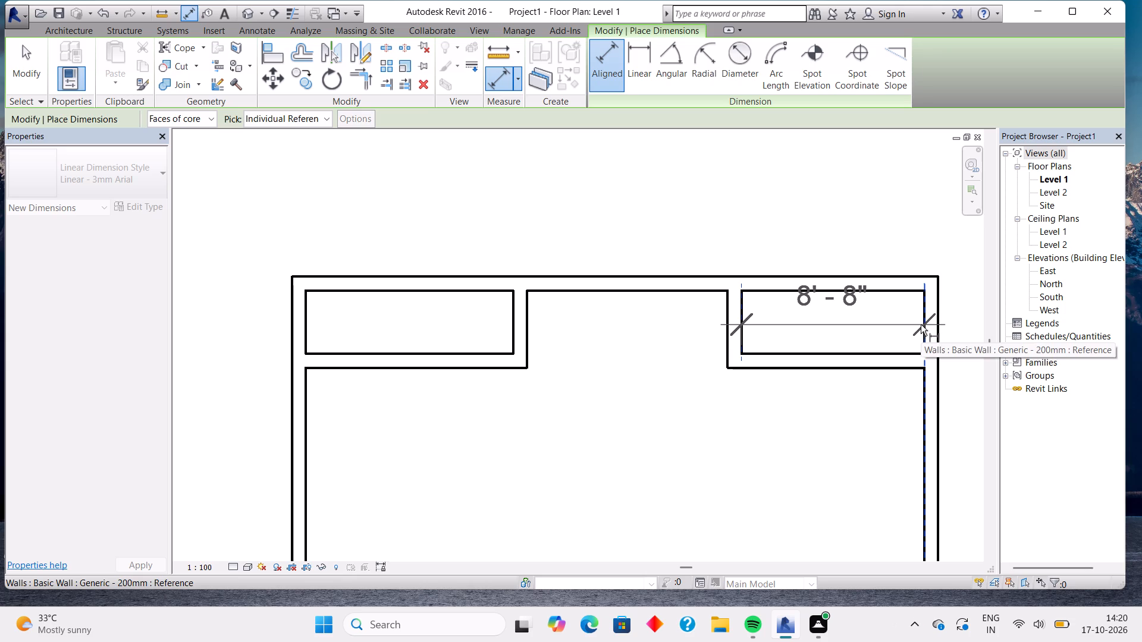
pyautogui.press('Escape')
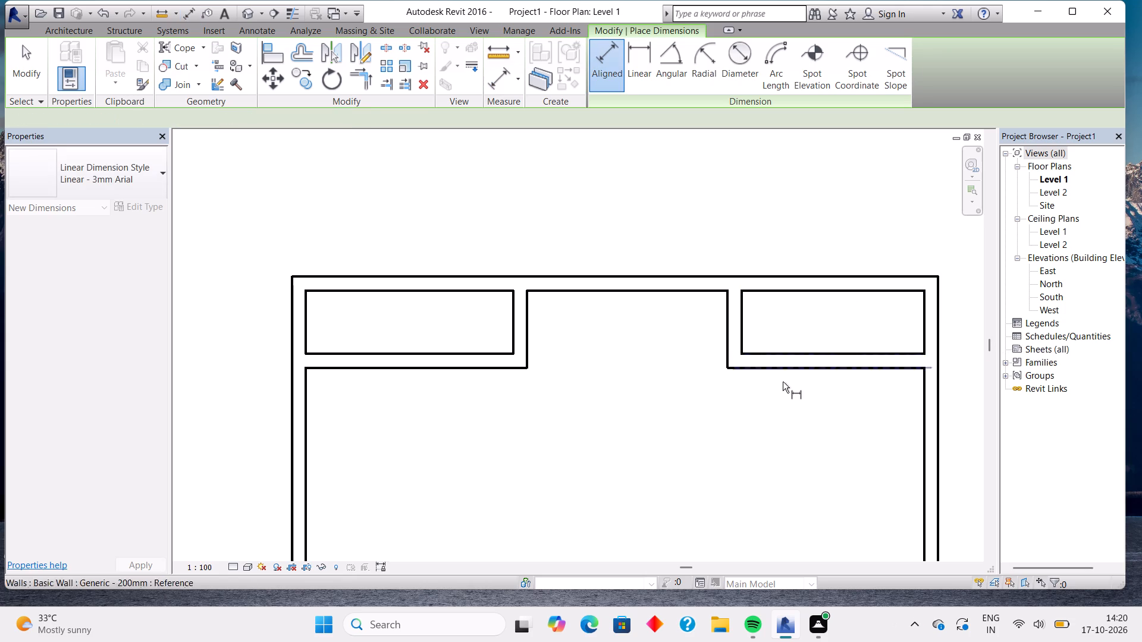
# Nudge the upper-right room's interior side wall leftward for an inside width of about 9' 2".
pyautogui.scroll(-7, 766, 395)
pyautogui.moveTo(768, 414); pyautogui.dragTo(600, 210, button='middle')
pyautogui.press('Escape')
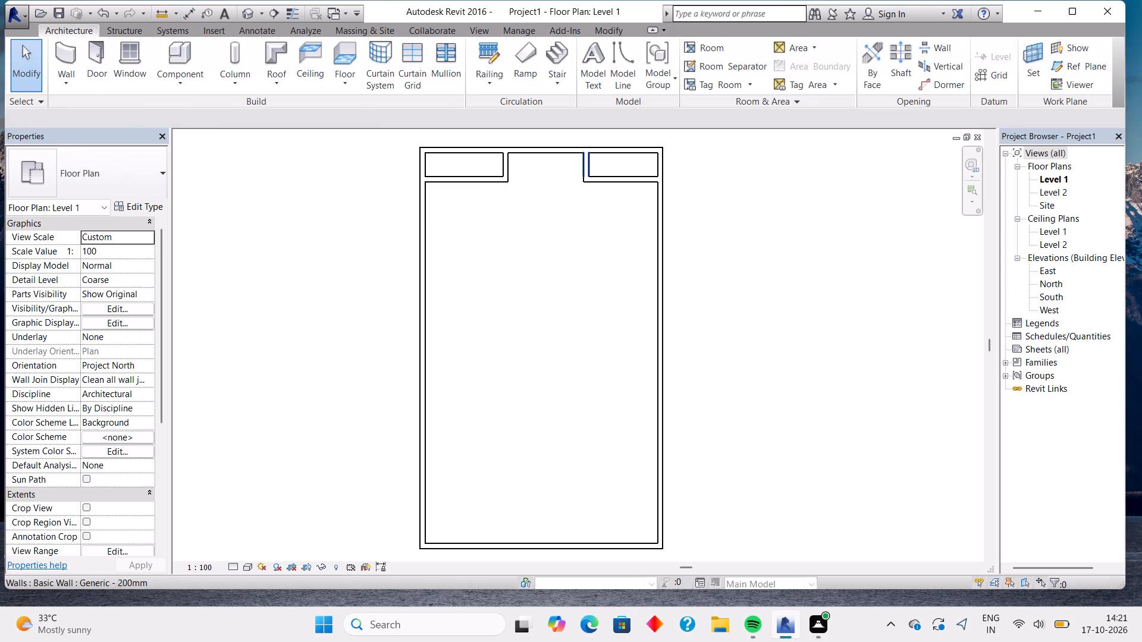
pyautogui.click(582, 165)
pyautogui.press('Left')
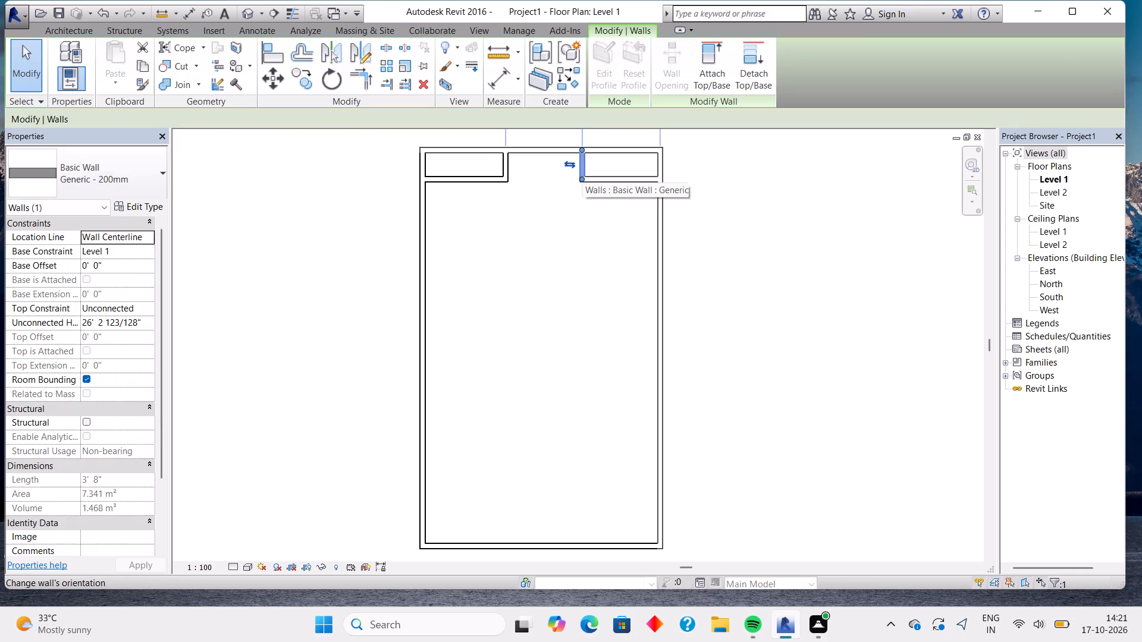
pyautogui.press('Escape')
# Measure the upper-right corner room's inside width again with an aligned dimension.
pyautogui.scroll(9, 588, 166)
pyautogui.moveTo(588, 166); pyautogui.dragTo(565, 292, button='middle')
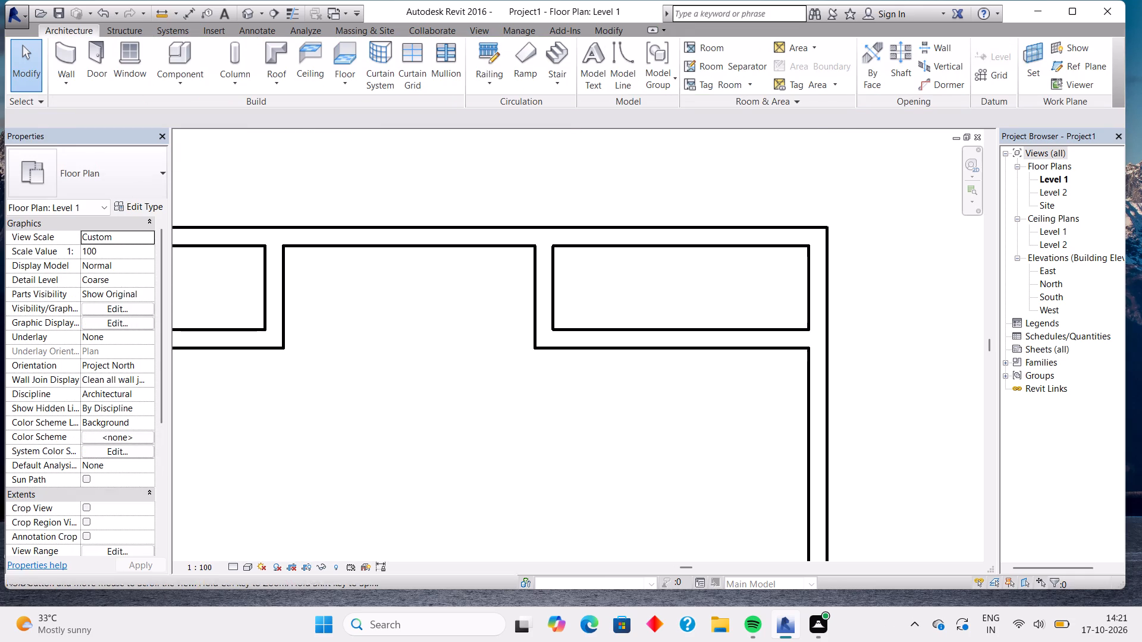
pyautogui.click(62, 52)
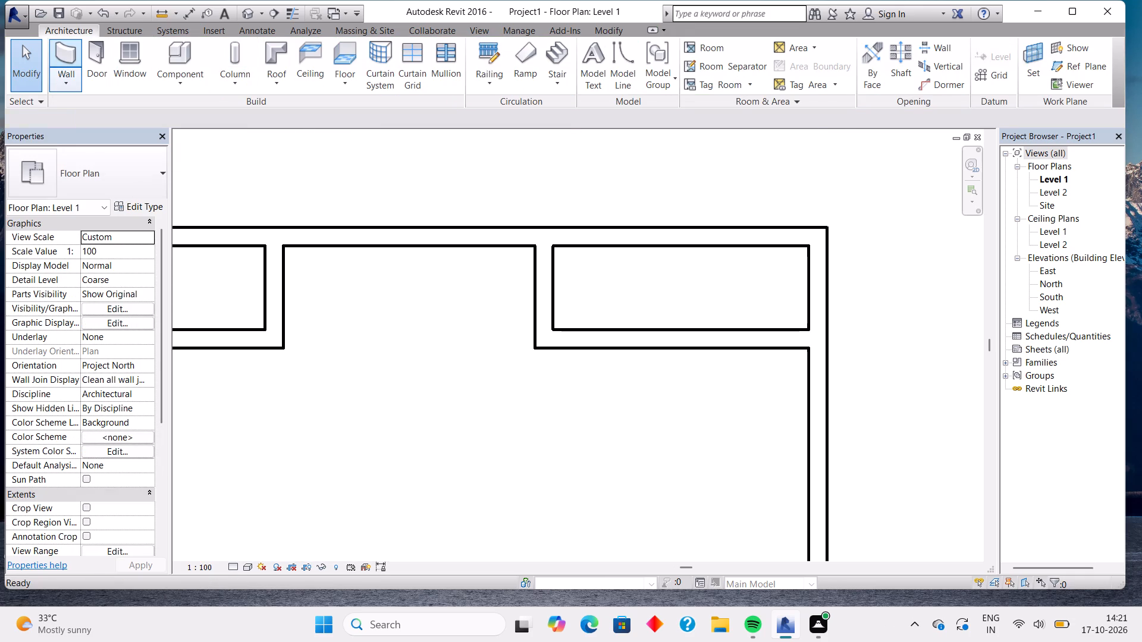
pyautogui.click(509, 78)
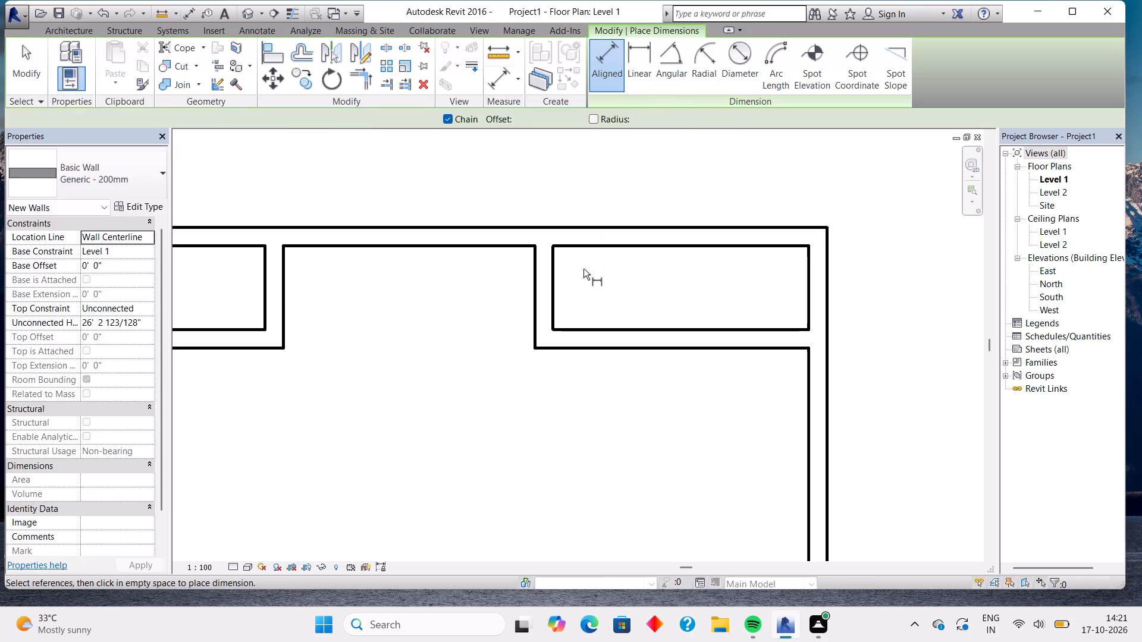
pyautogui.click(553, 287)
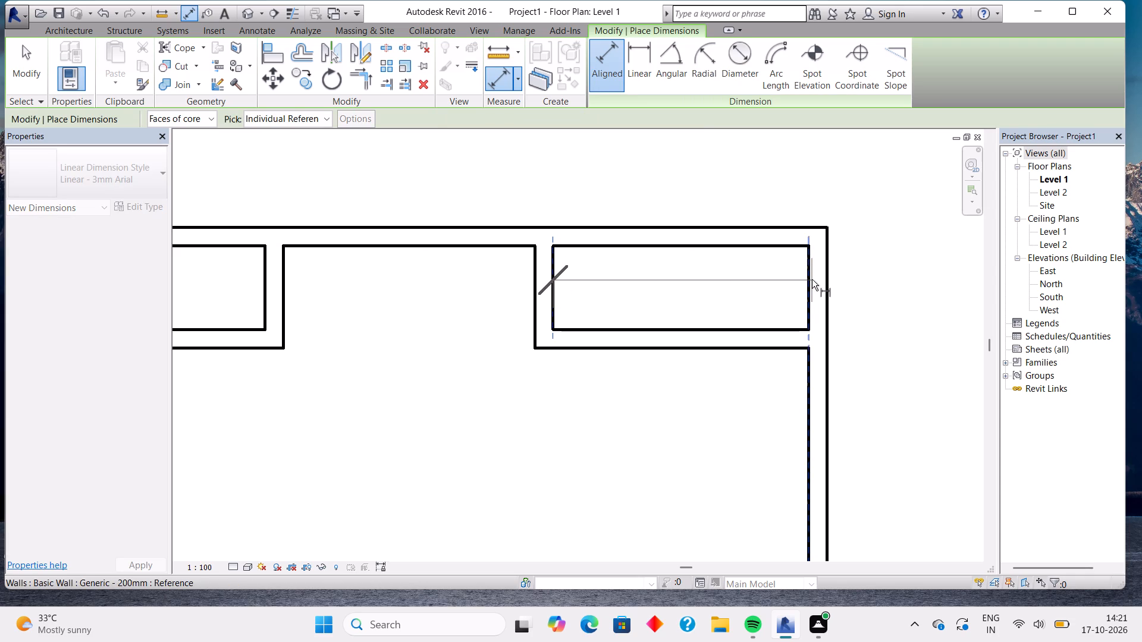
pyautogui.click(808, 282)
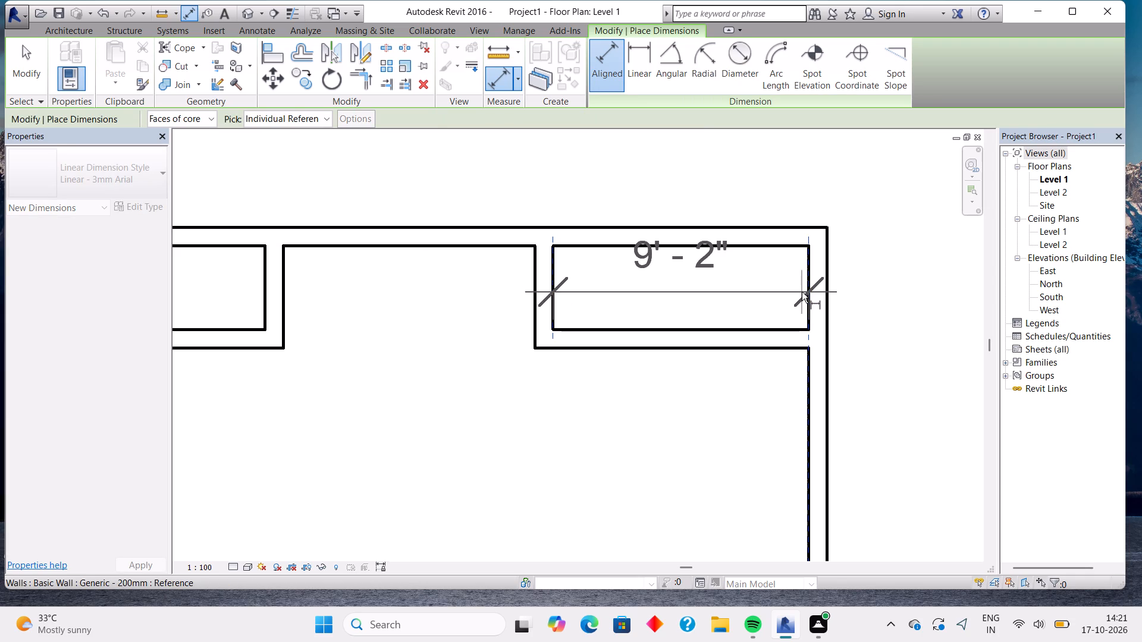
pyautogui.press('Escape')
# Draw a horizontal wall about 10' 10" long from the left exterior wall, about 15' 6" below the upper-left room's lower wall.
pyautogui.scroll(-5, 484, 363)
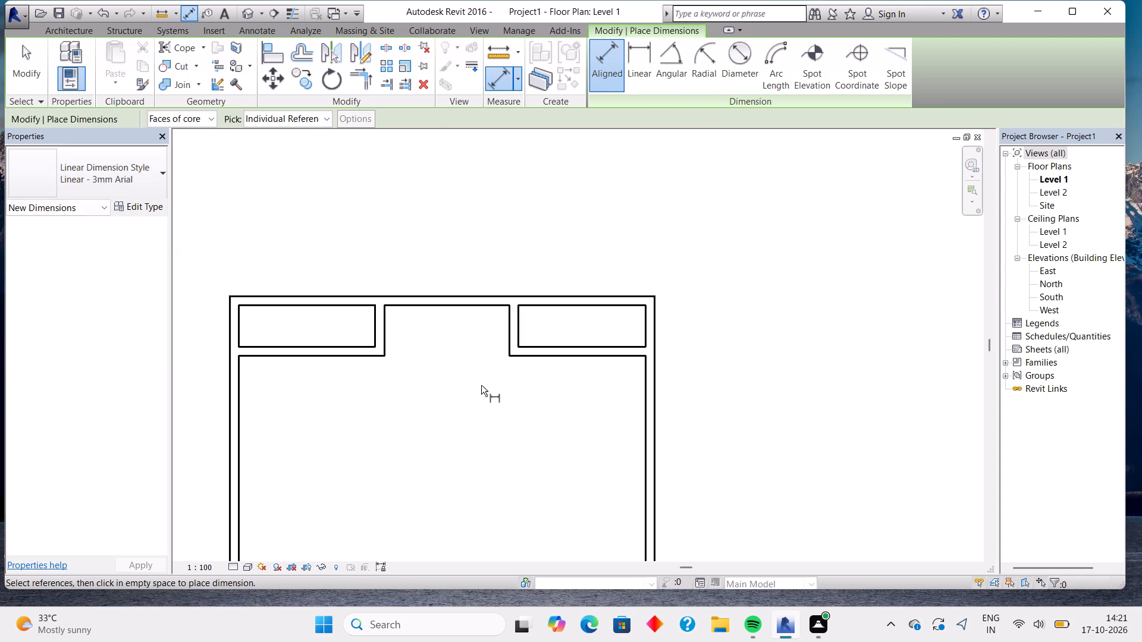
pyautogui.scroll(-1, 481, 385)
pyautogui.moveTo(476, 393); pyautogui.dragTo(683, 200, button='middle')
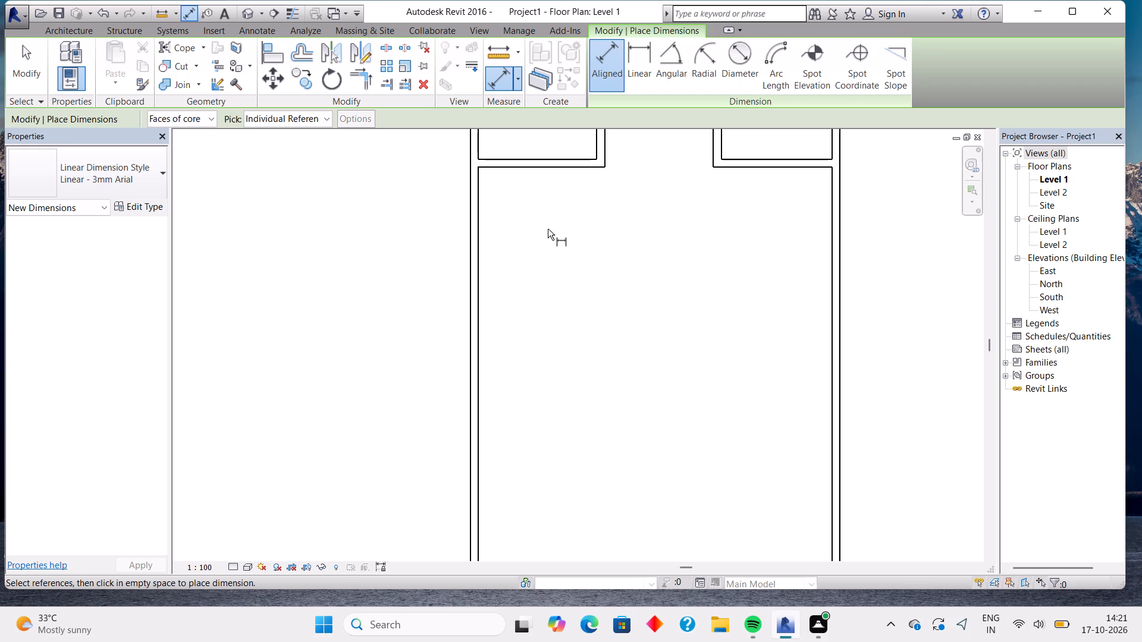
pyautogui.click(77, 27)
pyautogui.click(71, 49)
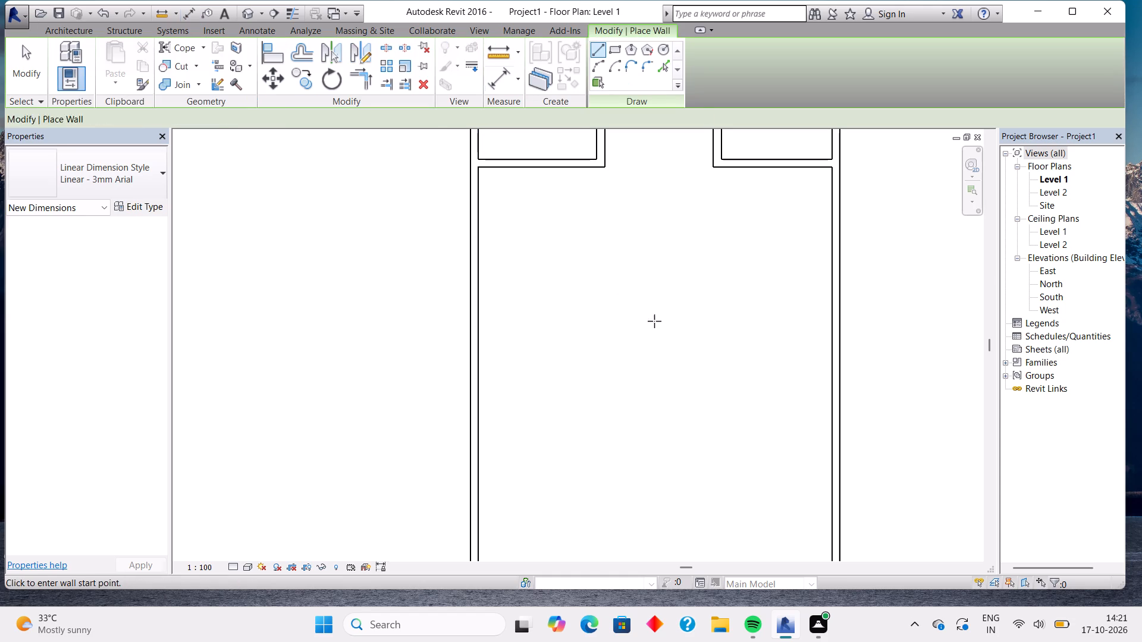
pyautogui.click(484, 348)
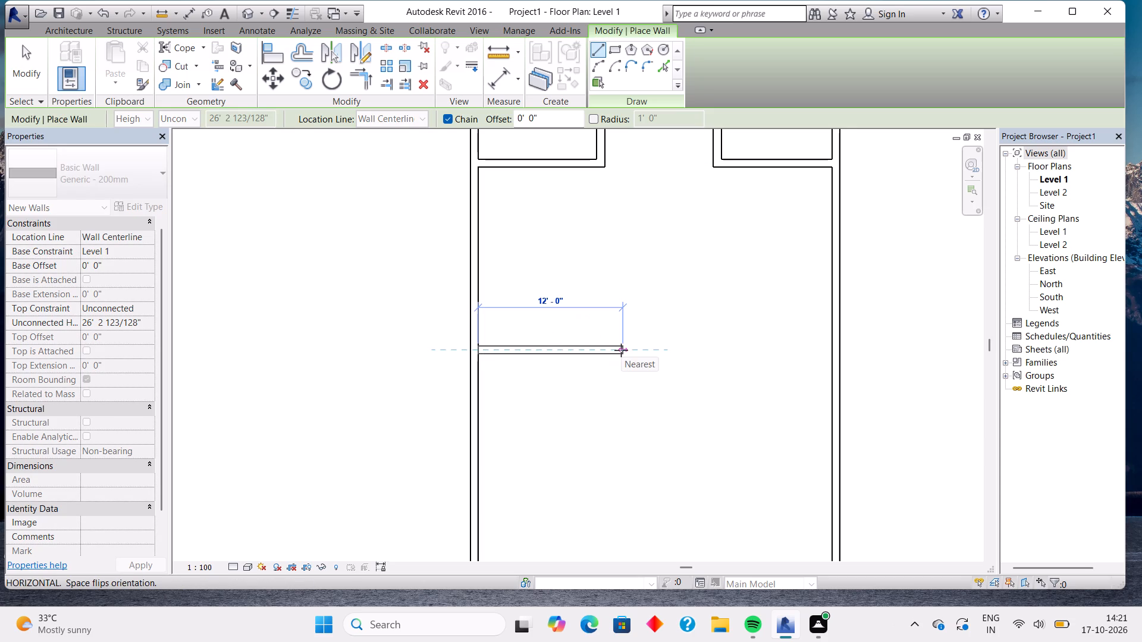
pyautogui.scroll(4, 608, 347)
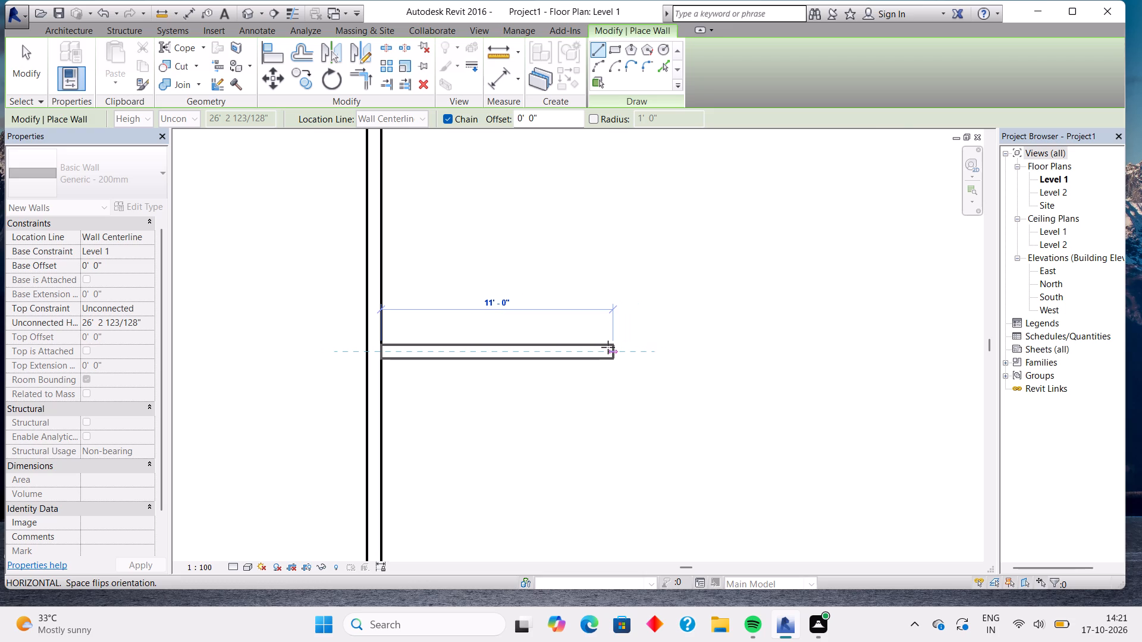
pyautogui.scroll(-2, 608, 346)
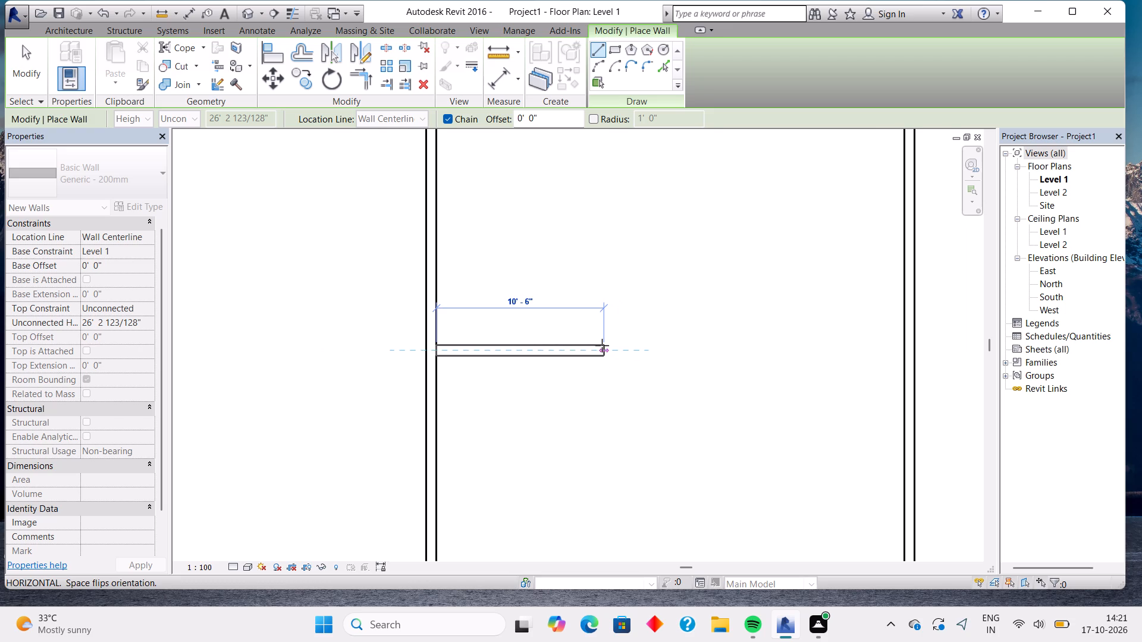
pyautogui.scroll(3, 602, 345)
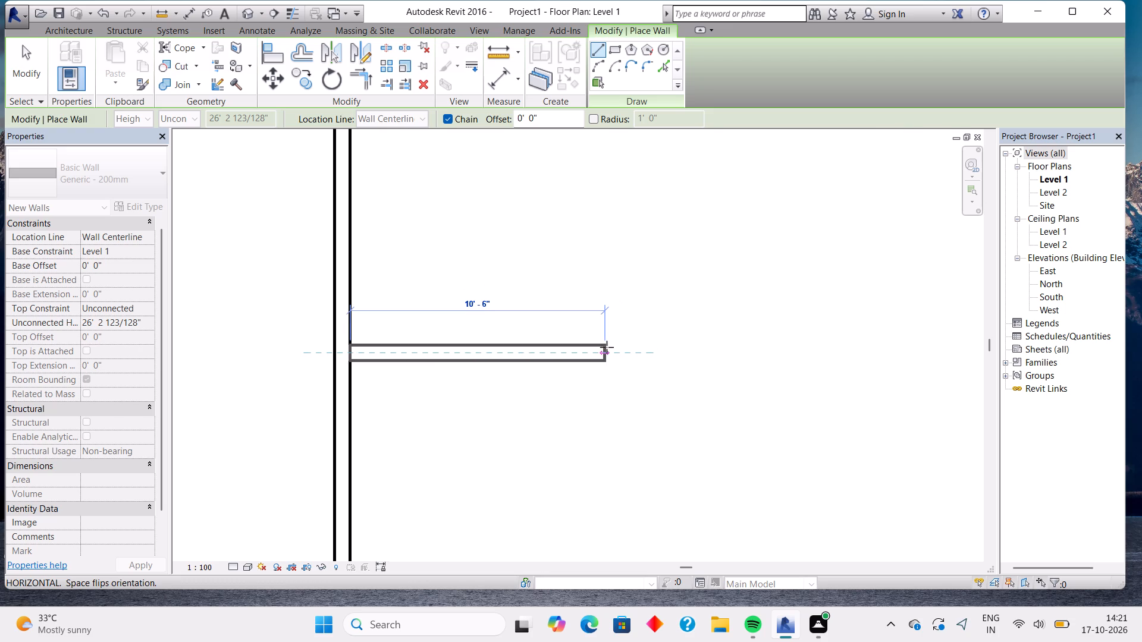
pyautogui.scroll(4, 616, 354)
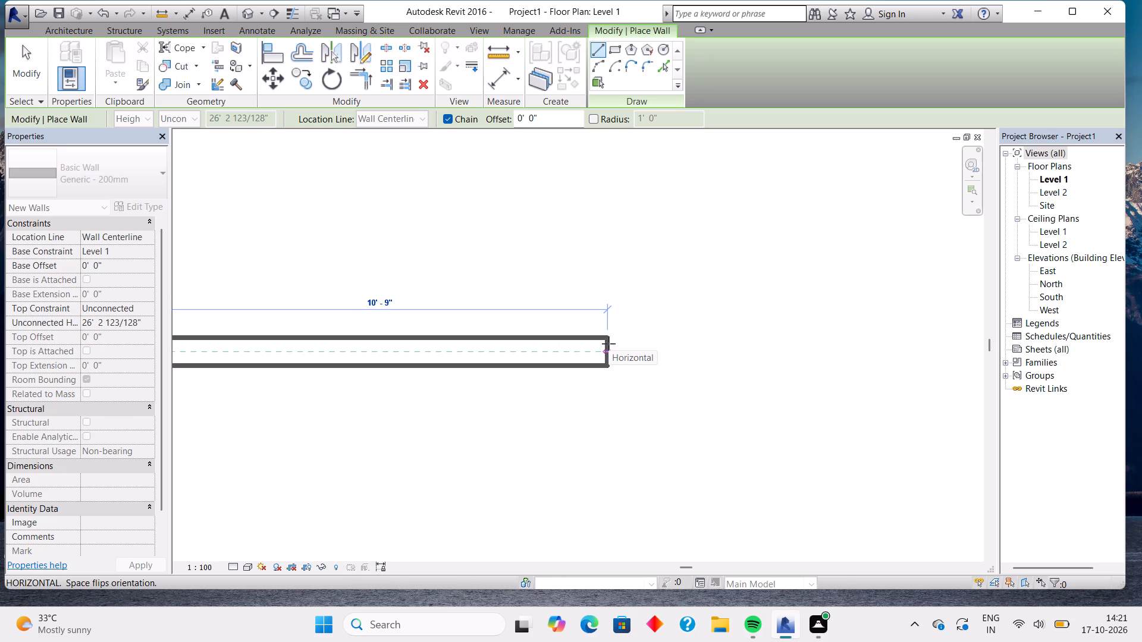
pyautogui.scroll(4, 608, 344)
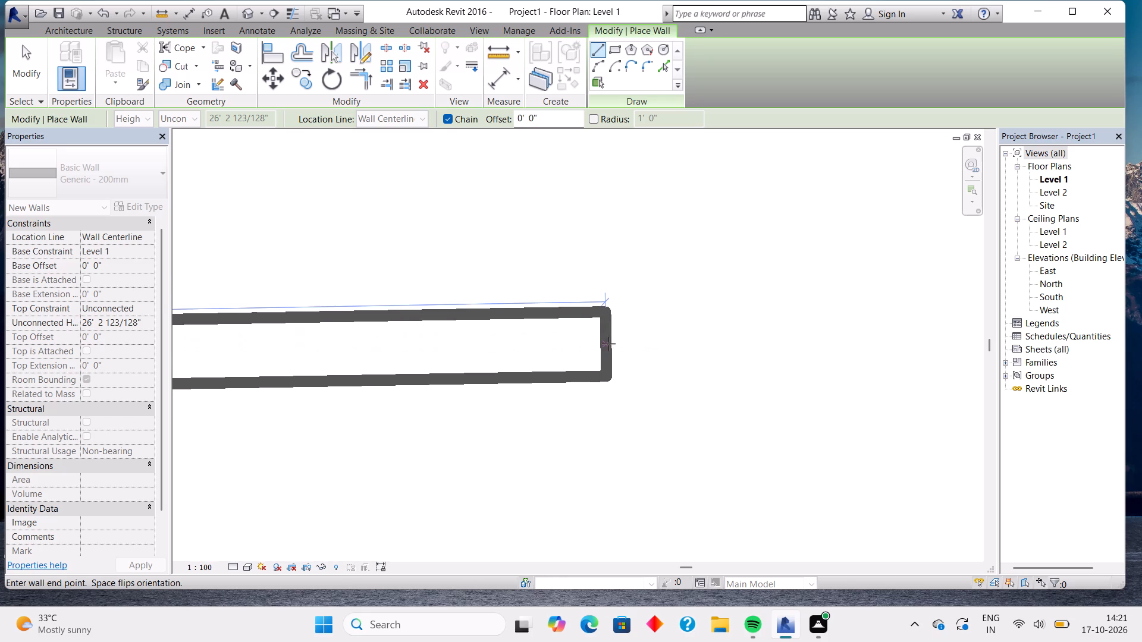
pyautogui.scroll(-2, 608, 344)
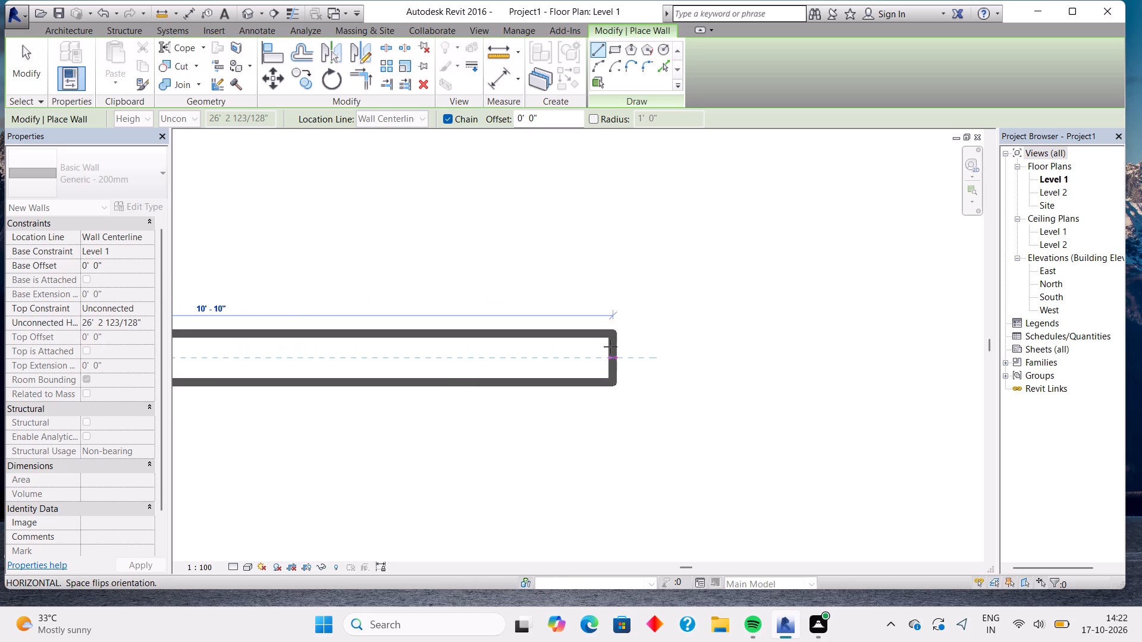
pyautogui.click(610, 347)
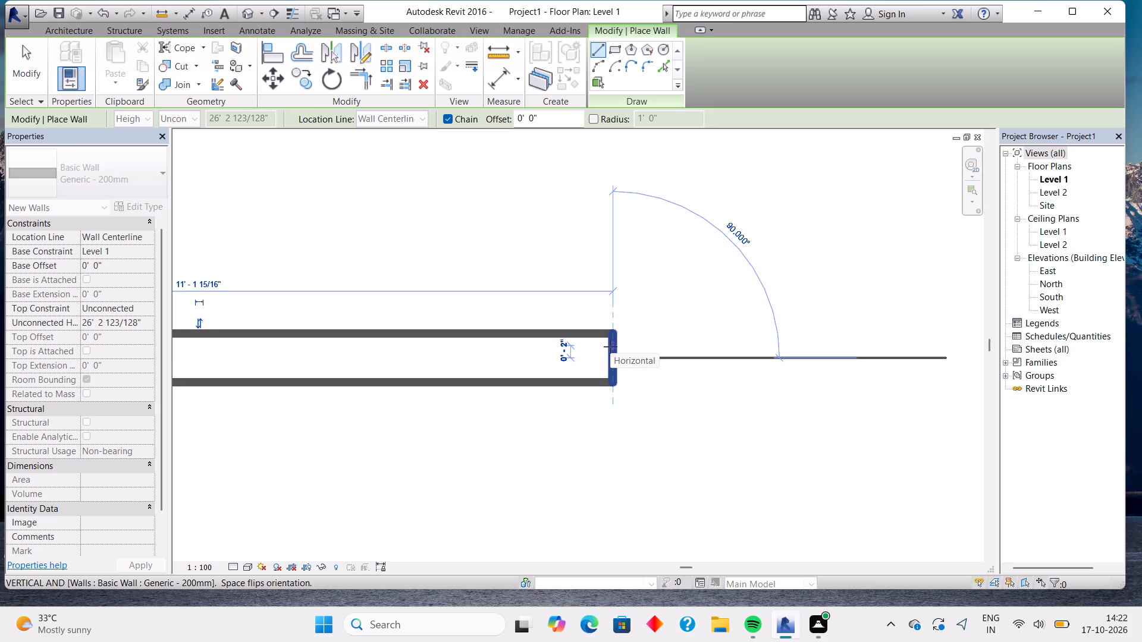
# Continue with a vertical wall about 15' long up to the upper-left room's lower corner, enclosing a room beneath it.
pyautogui.scroll(-13, 610, 347)
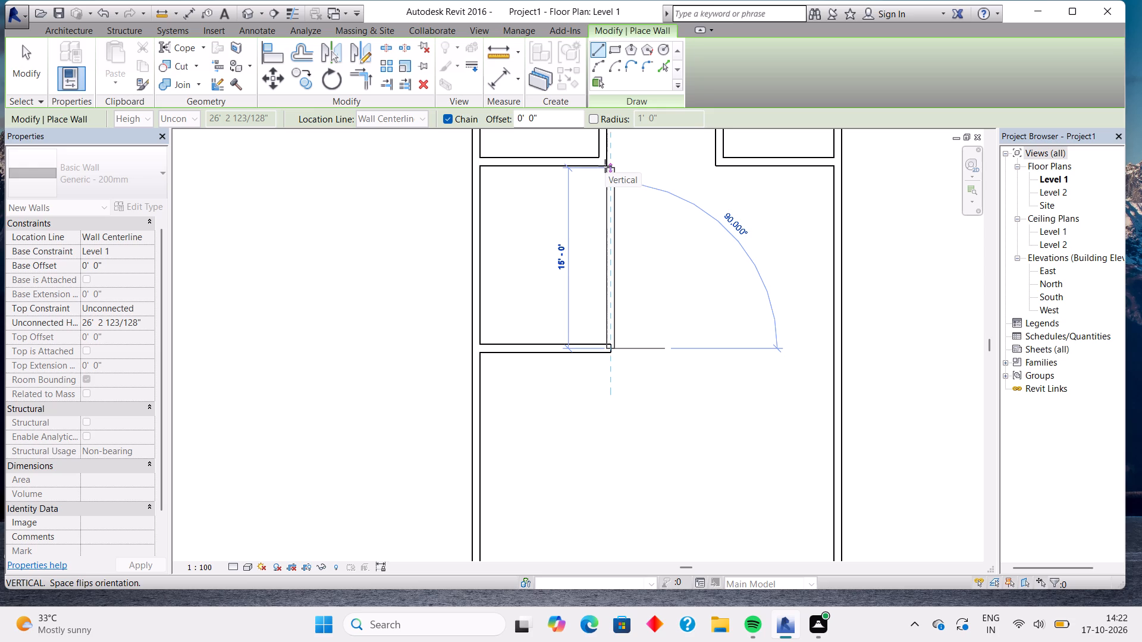
pyautogui.click(605, 166)
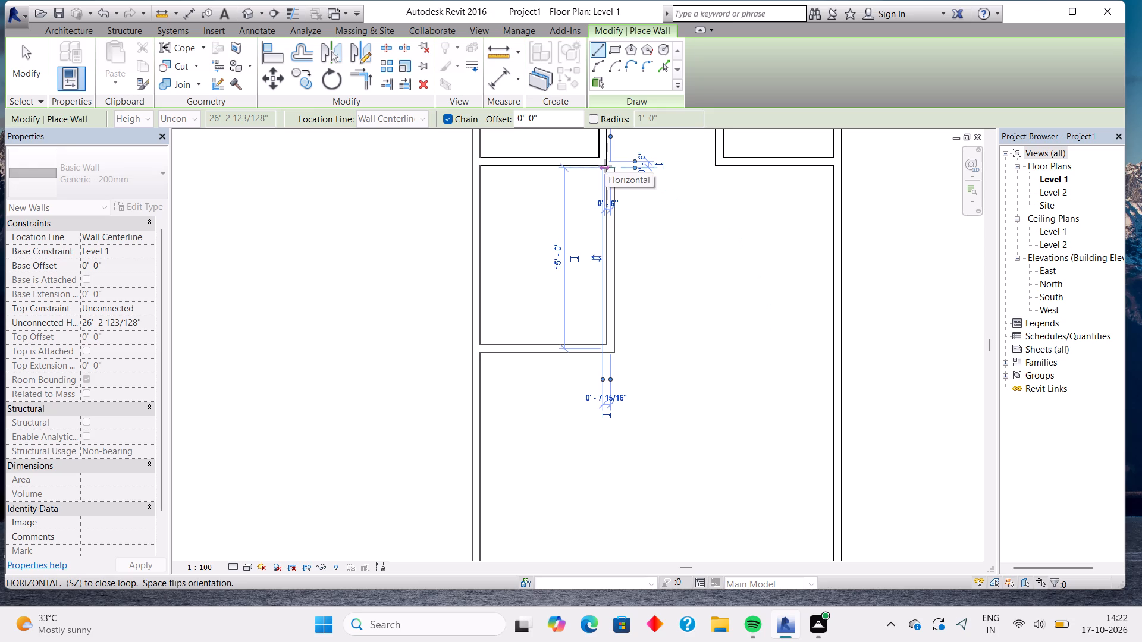
pyautogui.press('Escape')
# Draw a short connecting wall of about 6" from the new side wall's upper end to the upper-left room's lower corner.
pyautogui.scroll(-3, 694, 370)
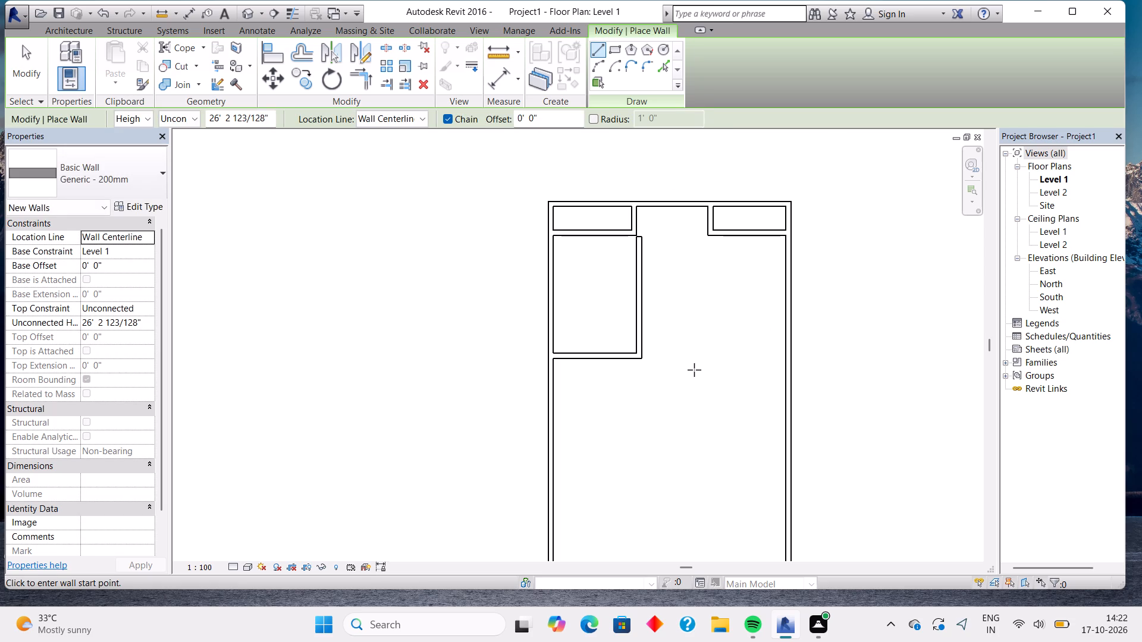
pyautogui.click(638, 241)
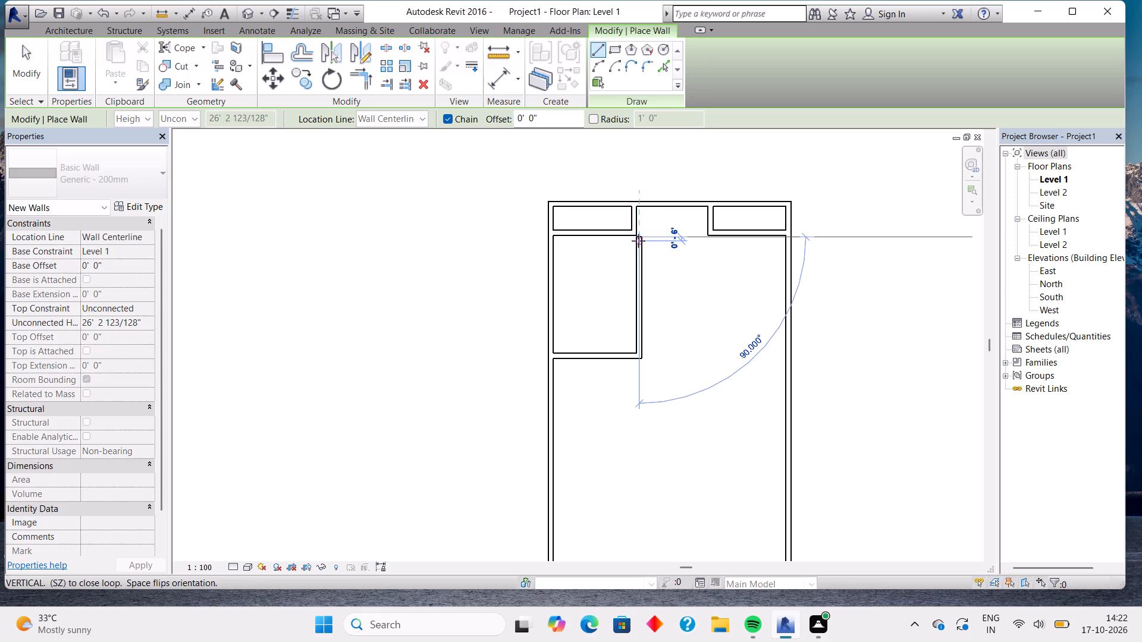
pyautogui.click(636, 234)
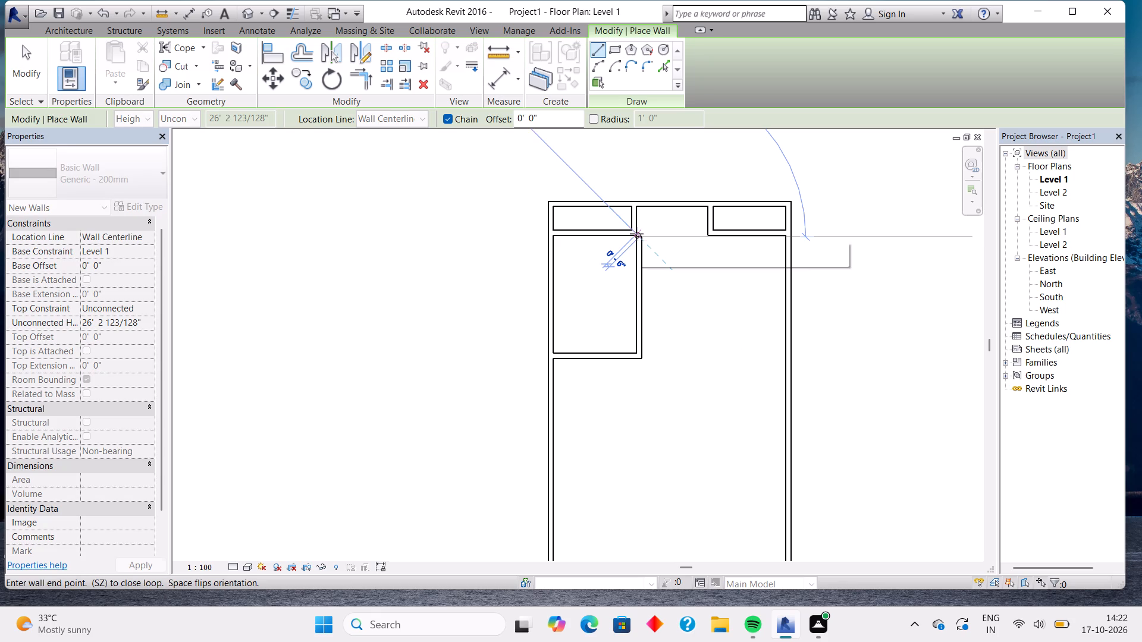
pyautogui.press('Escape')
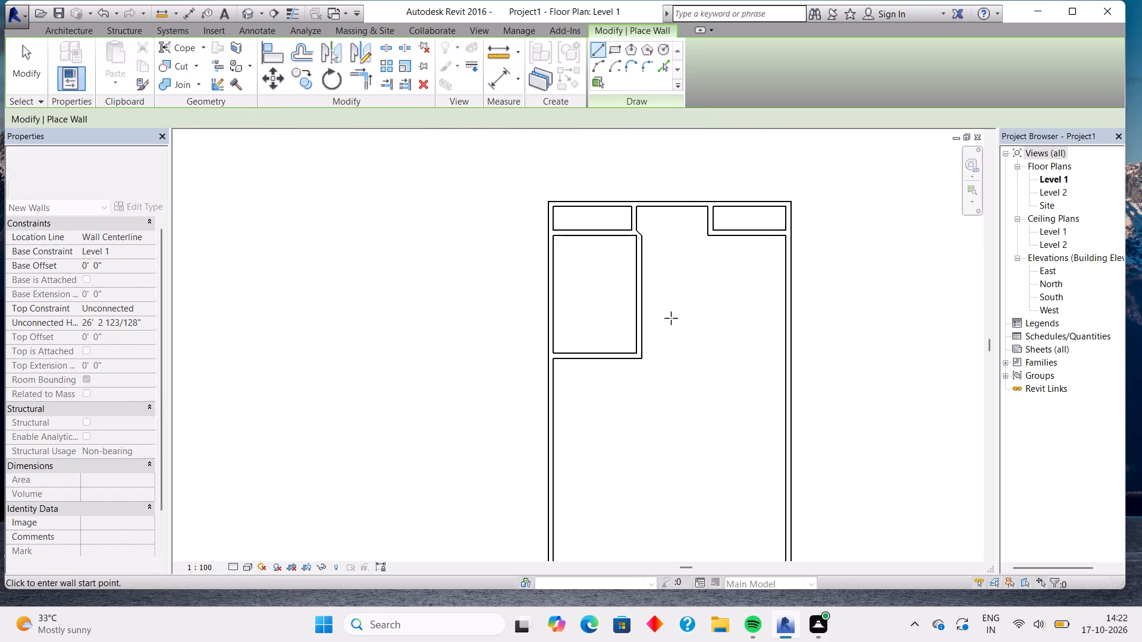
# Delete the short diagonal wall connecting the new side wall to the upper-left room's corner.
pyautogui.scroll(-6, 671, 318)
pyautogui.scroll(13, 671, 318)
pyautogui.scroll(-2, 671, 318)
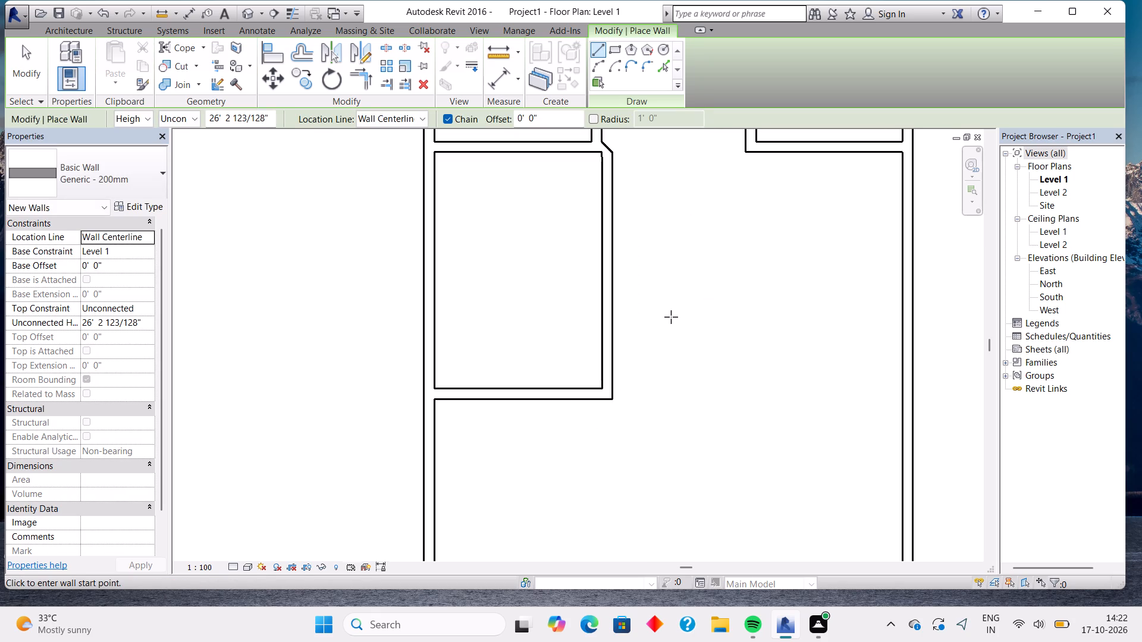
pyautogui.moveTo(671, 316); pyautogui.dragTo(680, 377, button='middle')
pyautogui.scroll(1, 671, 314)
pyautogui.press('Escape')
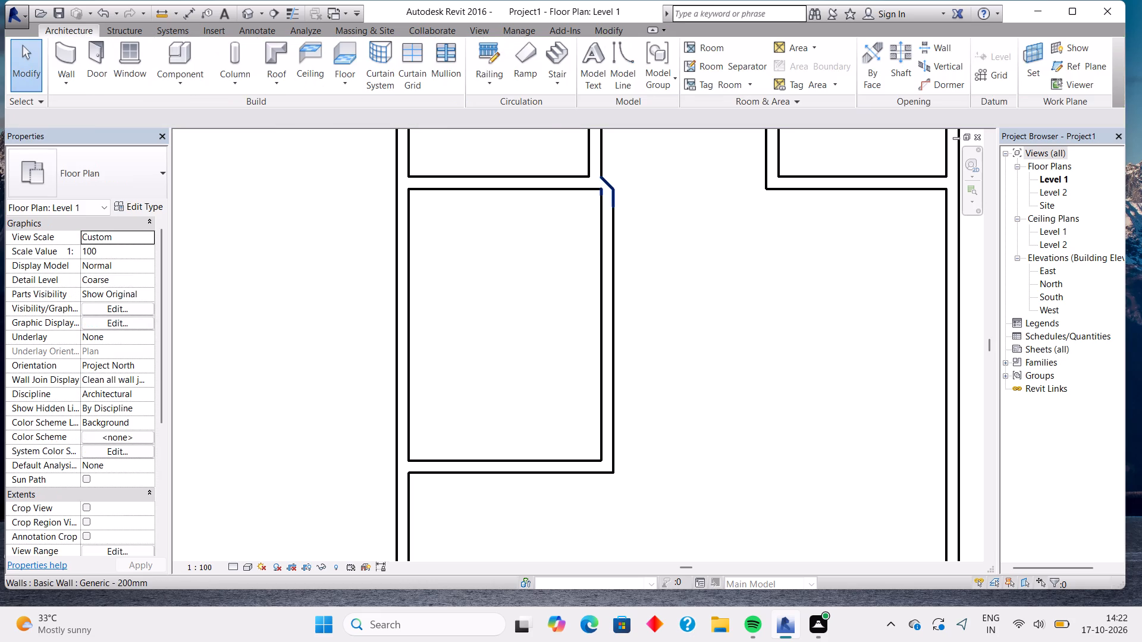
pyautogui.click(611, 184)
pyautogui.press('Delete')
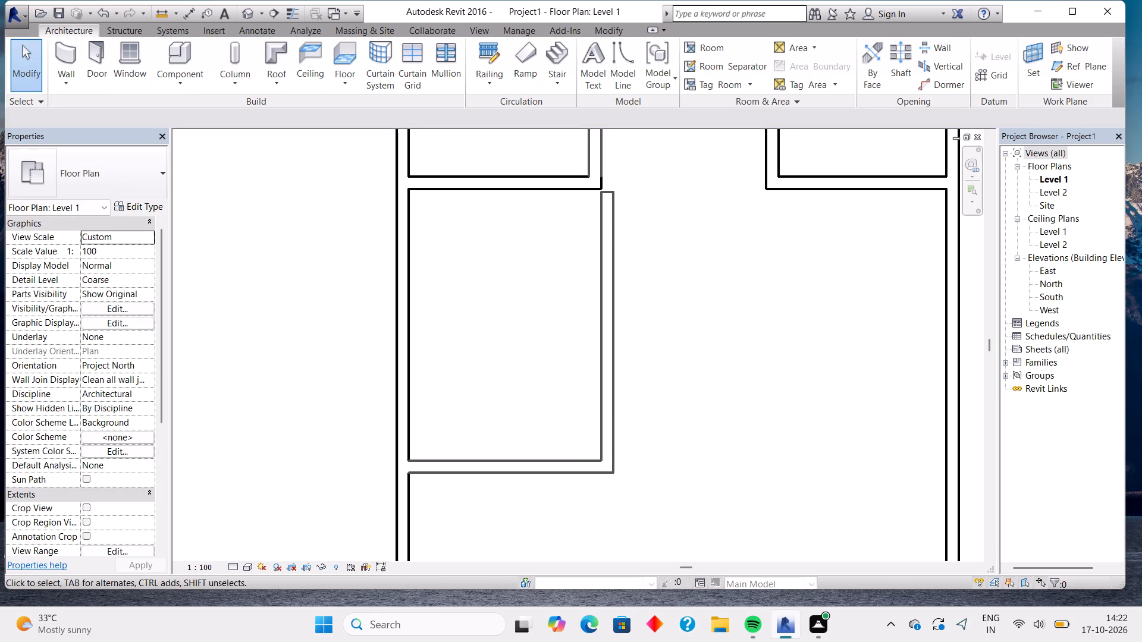
# Nudge the new room's vertical side wall leftward in line with the upper-left room's side wall.
pyautogui.click(611, 249)
pyautogui.press('Left')
pyautogui.press('Left')
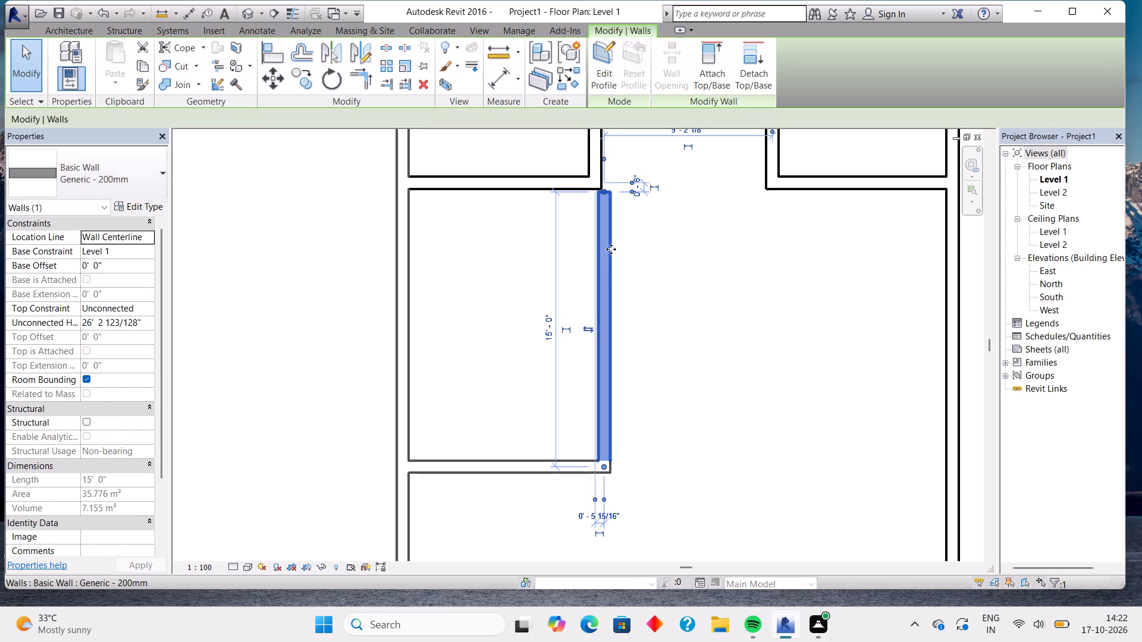
pyautogui.press('Left')
pyautogui.press('Left')
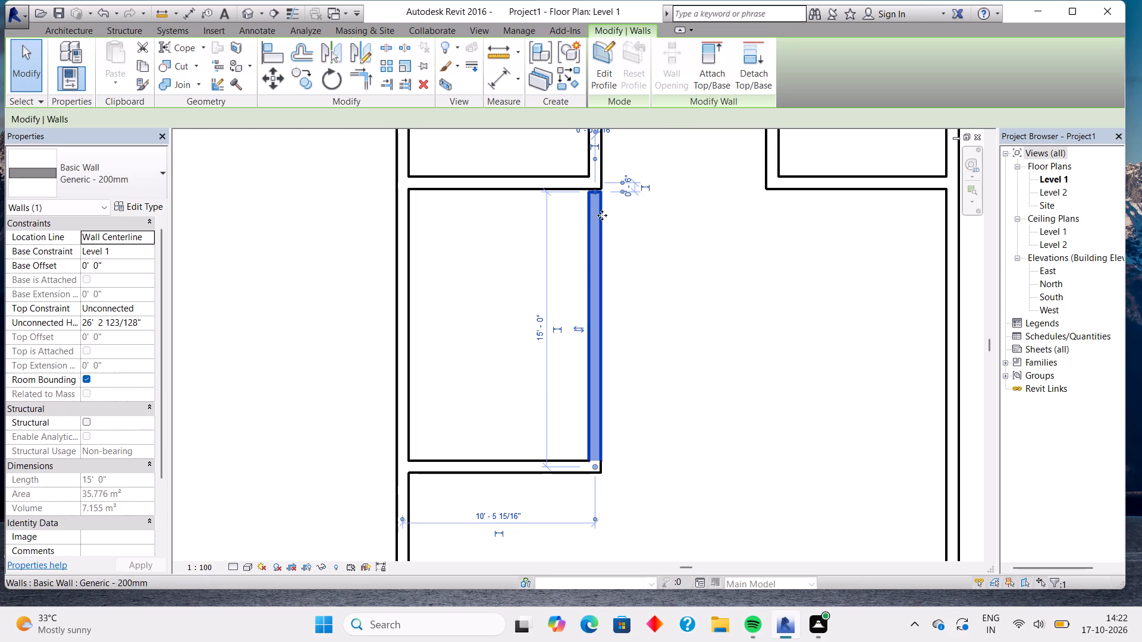
# Extend the side wall's upper end to meet the upper-left room's lower wall, for a length of 15' 6".
pyautogui.click(594, 188)
pyautogui.click(594, 188)
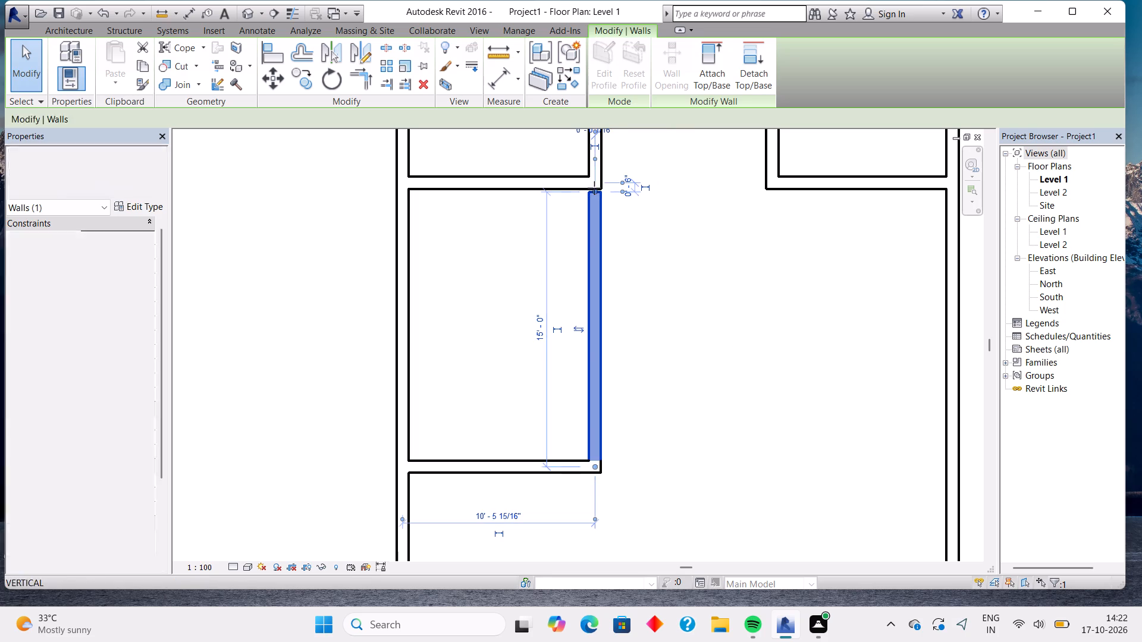
pyautogui.doubleClick(594, 193)
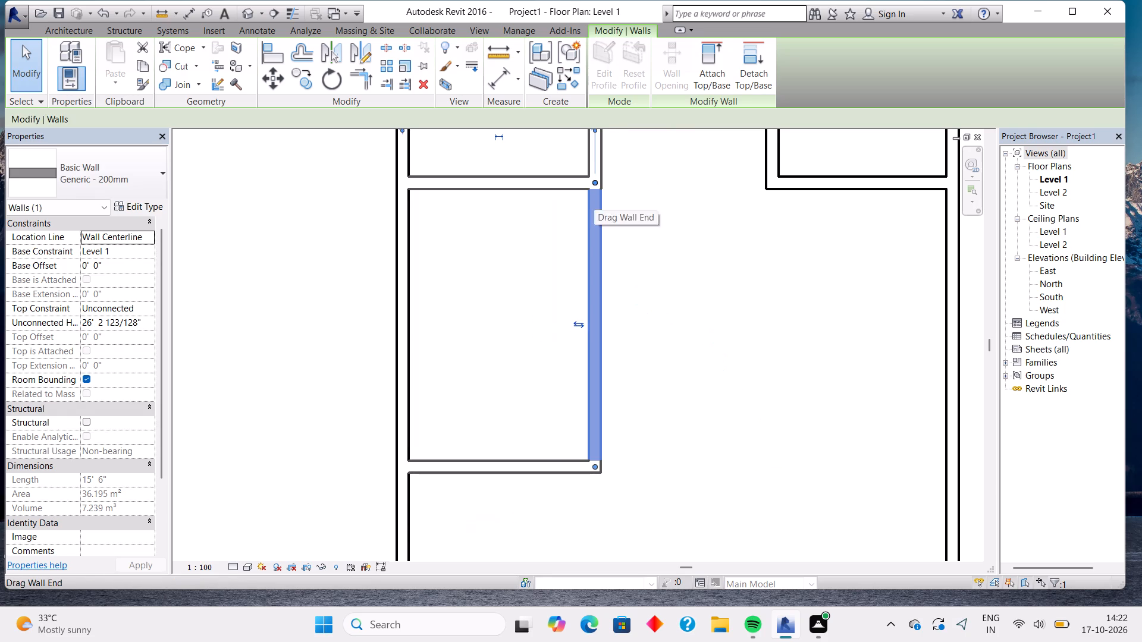
pyautogui.press('Escape')
# Nudge the new room's side wall slightly rightward so its faces line up with the wall above.
pyautogui.scroll(4, 609, 241)
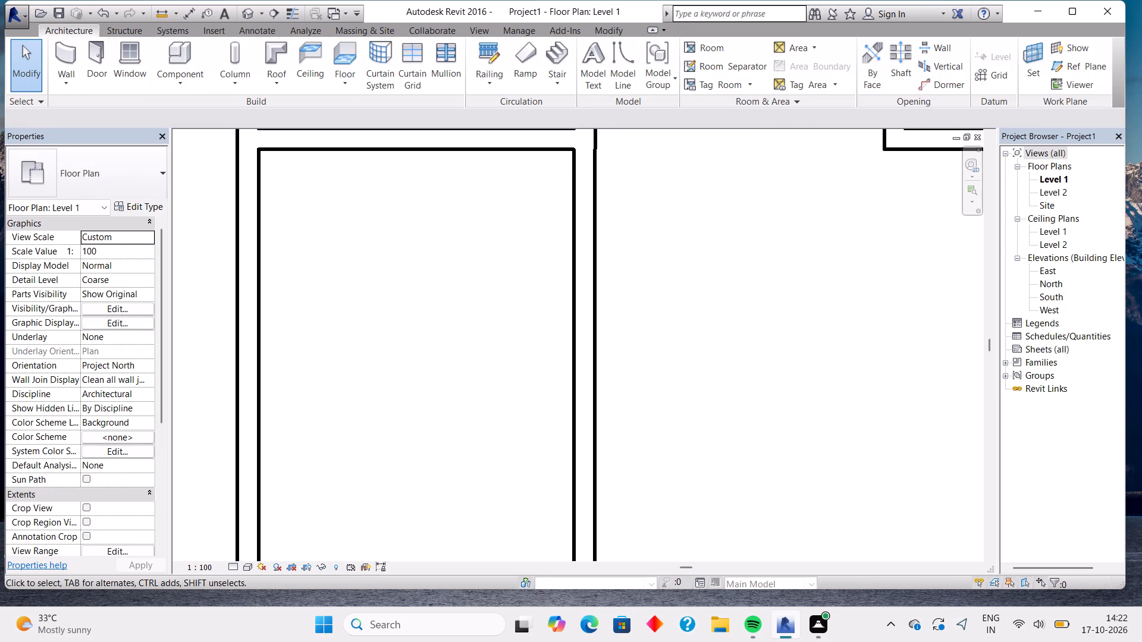
pyautogui.scroll(3, 609, 241)
pyautogui.moveTo(609, 238); pyautogui.dragTo(624, 380, button='middle')
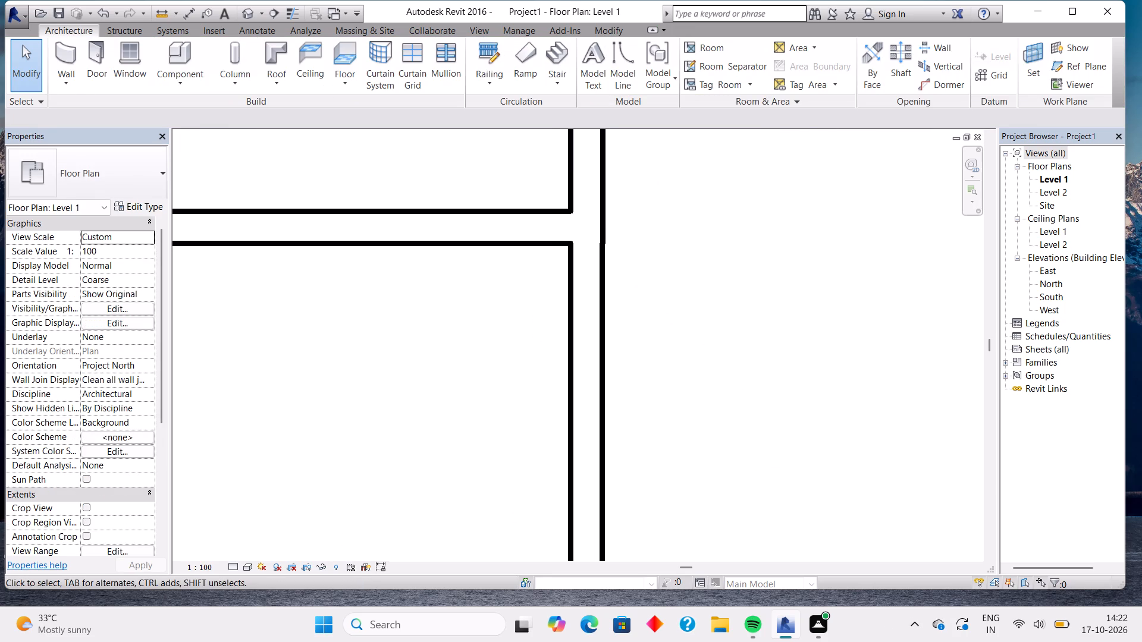
pyautogui.click(601, 265)
pyautogui.press('Right')
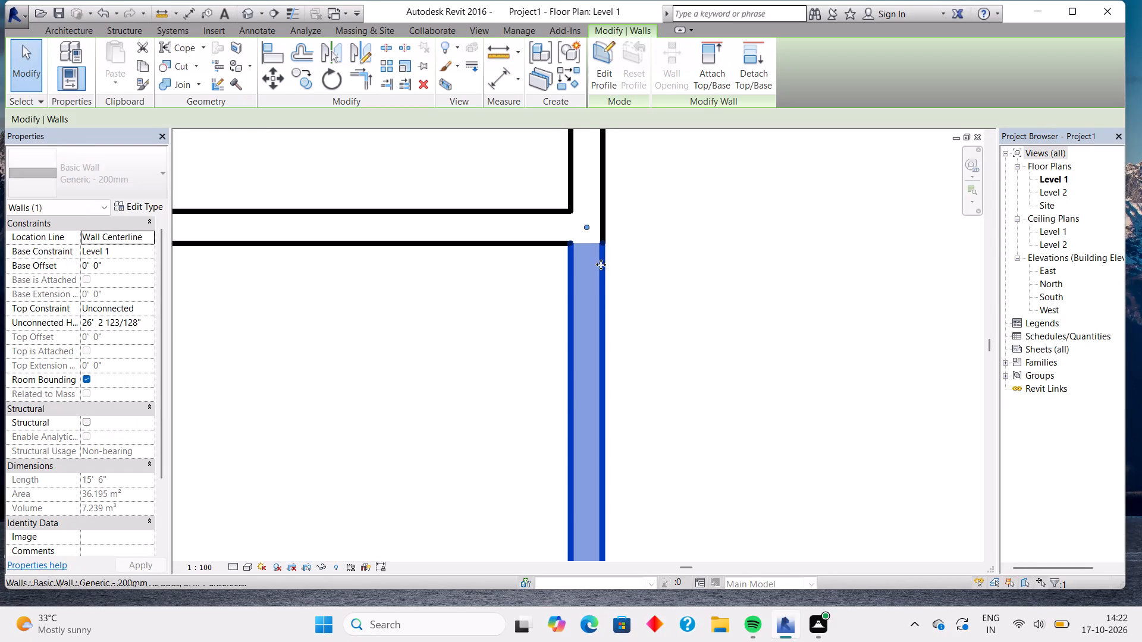
pyautogui.press('Escape')
# Measure the inside depth and inside width of the room below the upper-left room with aligned dimensions.
pyautogui.scroll(-7, 680, 361)
pyautogui.moveTo(739, 461); pyautogui.dragTo(768, 308, button='middle')
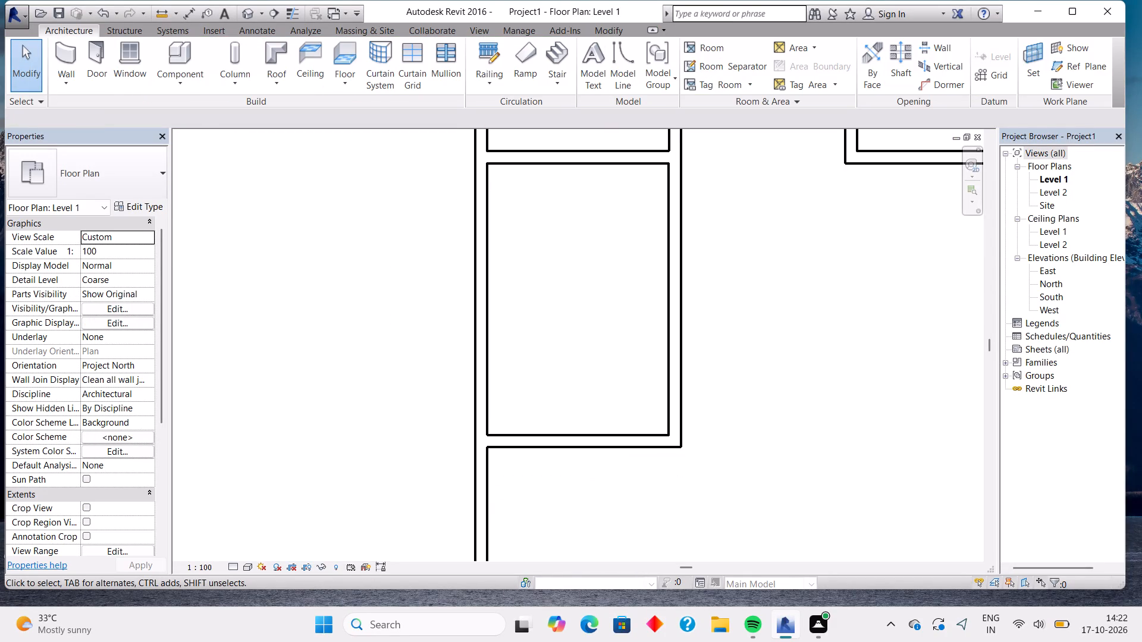
pyautogui.scroll(-5, 626, 284)
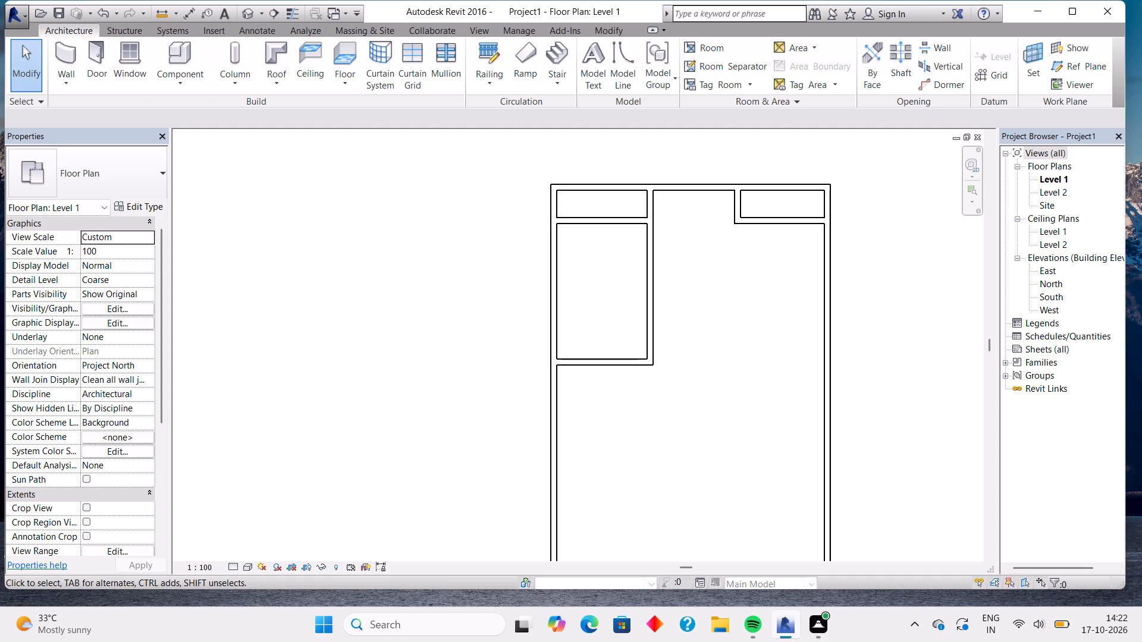
pyautogui.click(52, 53)
pyautogui.click(493, 86)
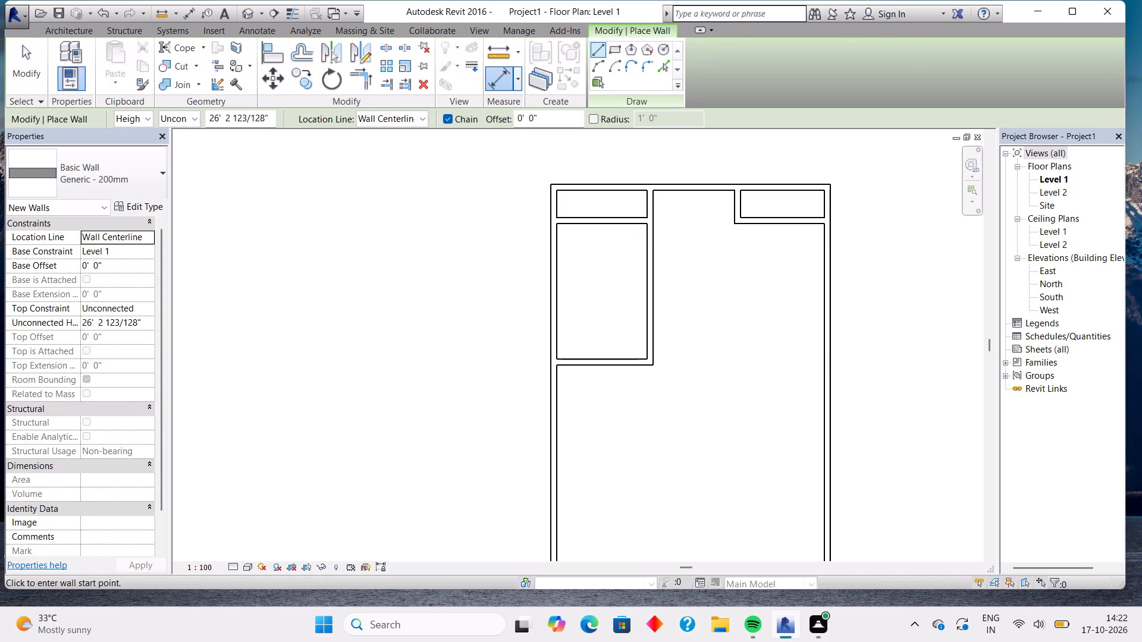
pyautogui.click(579, 226)
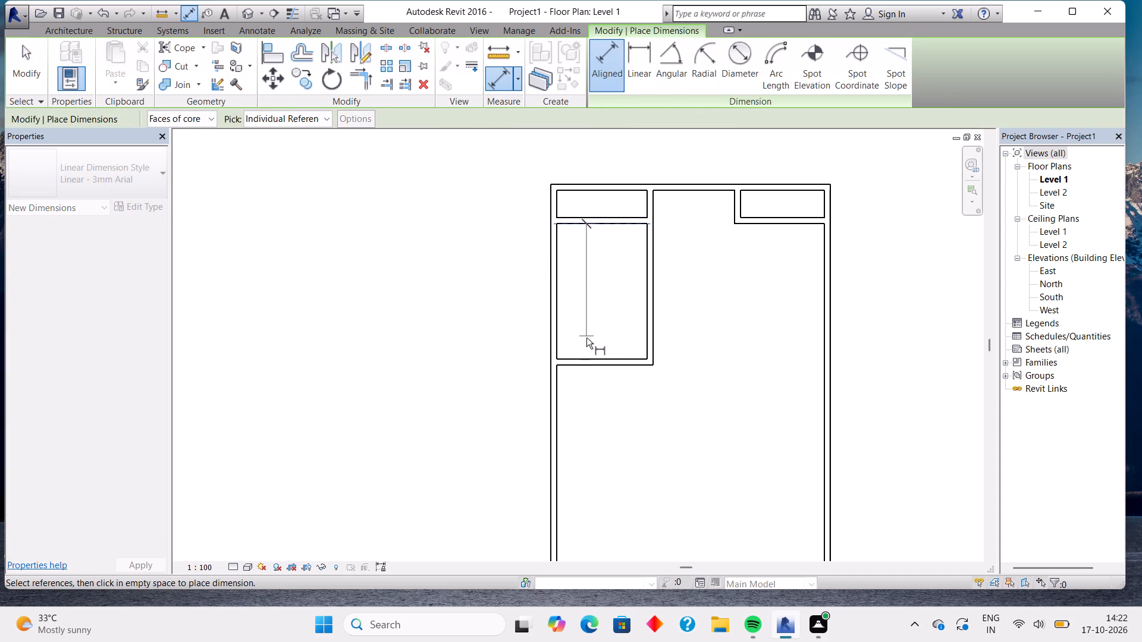
pyautogui.click(586, 358)
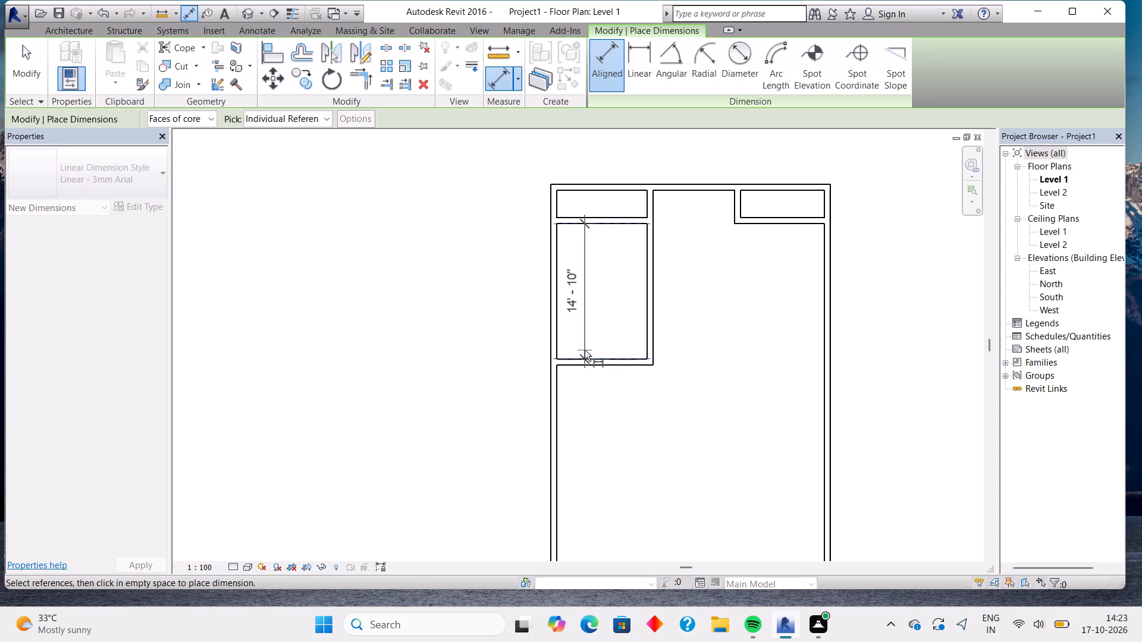
pyautogui.press('Escape')
pyautogui.click(558, 318)
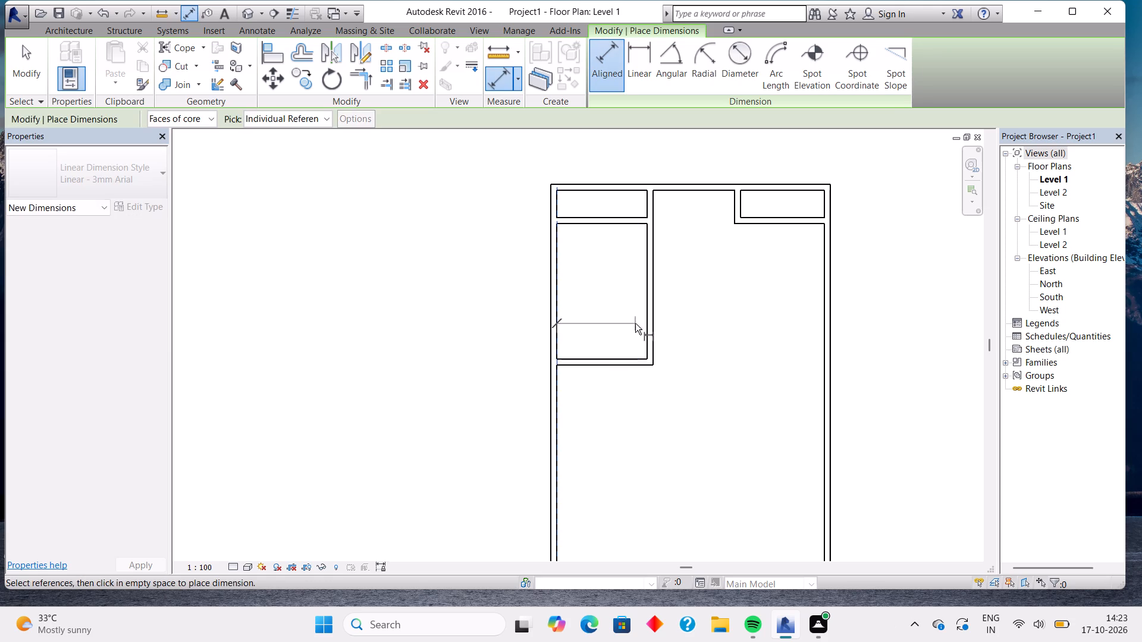
pyautogui.click(646, 317)
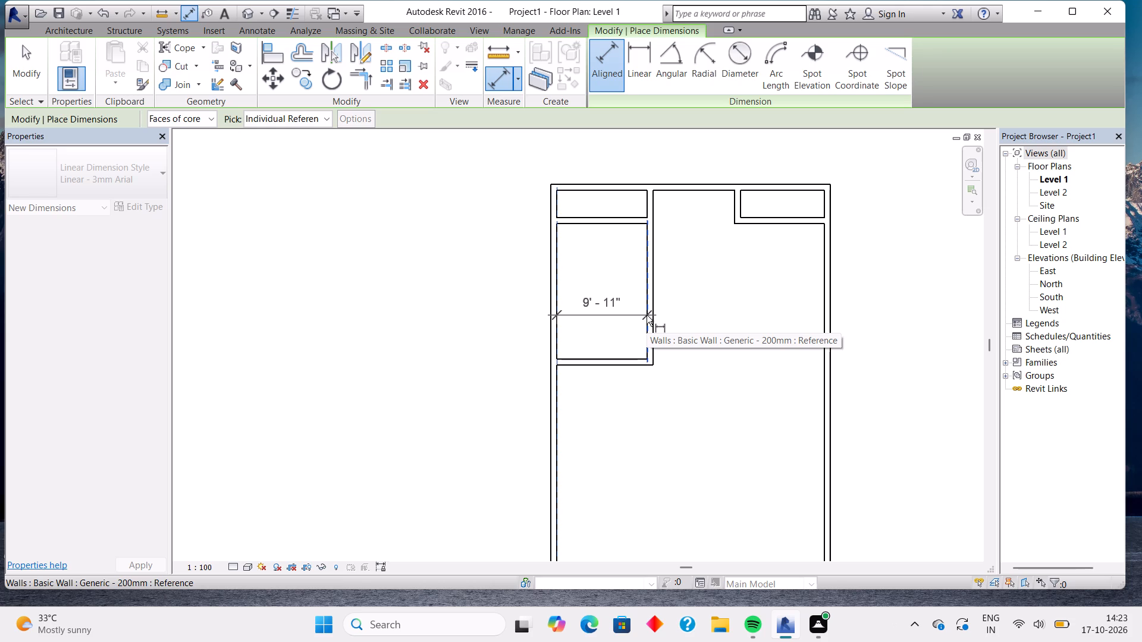
pyautogui.press('Escape')
pyautogui.press('Escape')
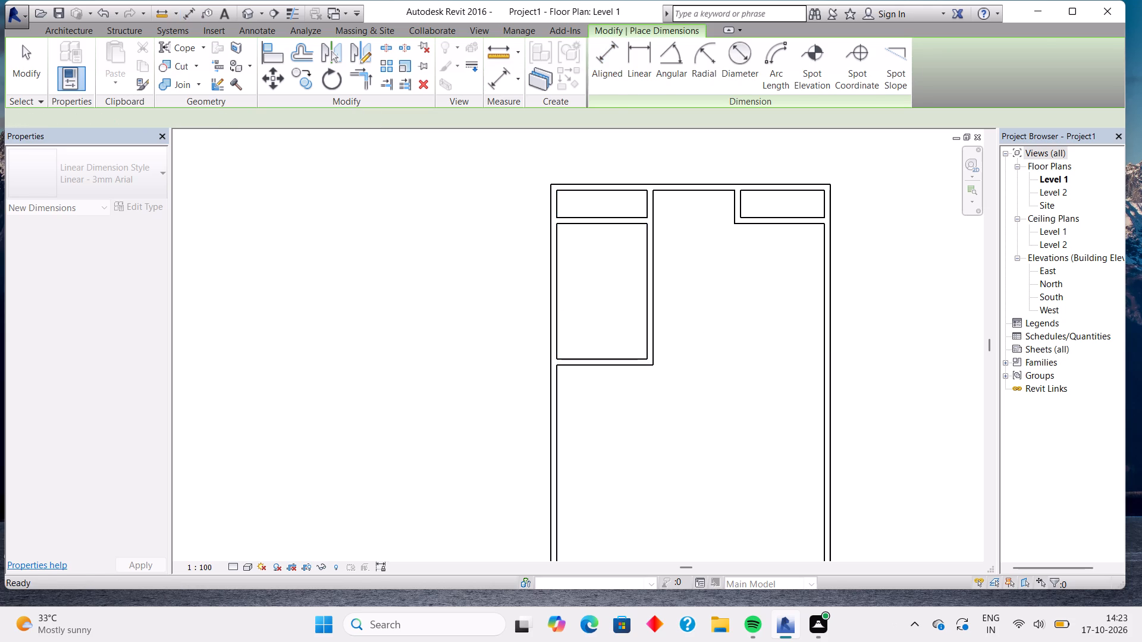
# Nudge the side wall of the room below the upper-left room rightward to 11' 2 11/16" from the left exterior wall.
pyautogui.click(647, 315)
pyautogui.press('Right')
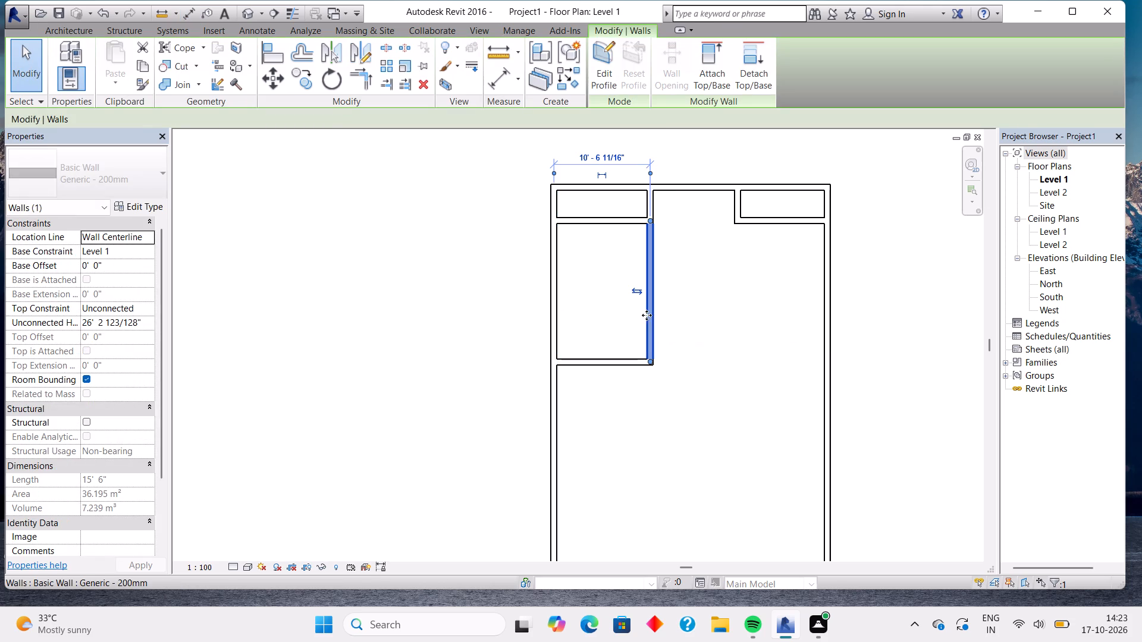
pyautogui.press('Right')
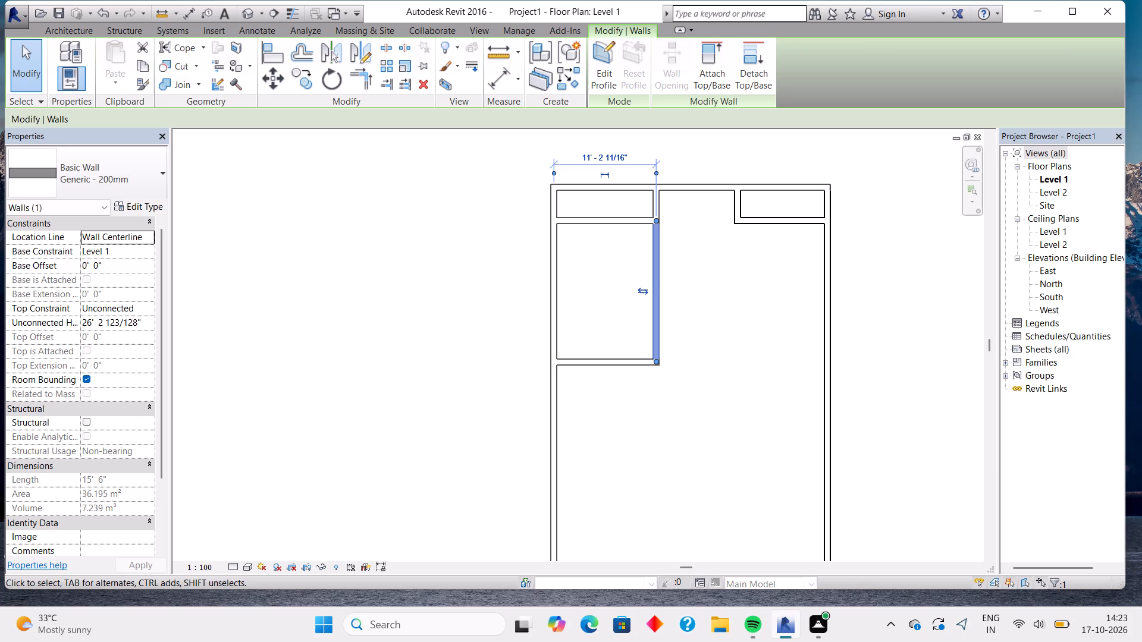
pyautogui.press('Escape')
# Measure the inside width of the room below the upper-left room with an aligned dimension.
pyautogui.scroll(-3, 645, 274)
pyautogui.scroll(4, 646, 273)
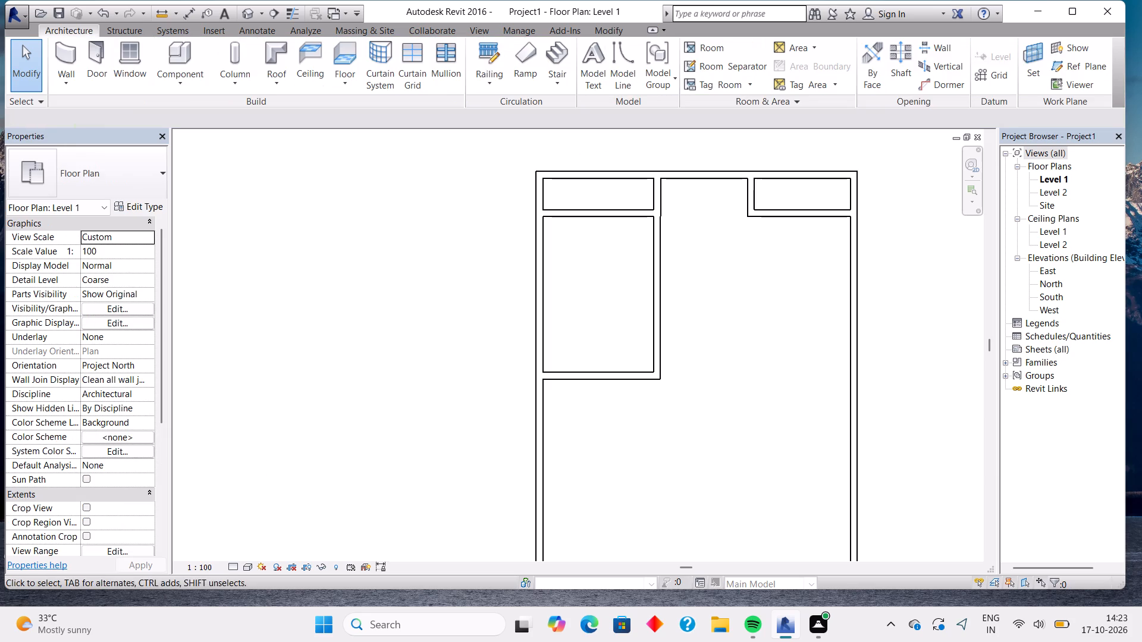
pyautogui.scroll(9, 676, 222)
pyautogui.scroll(-1, 676, 222)
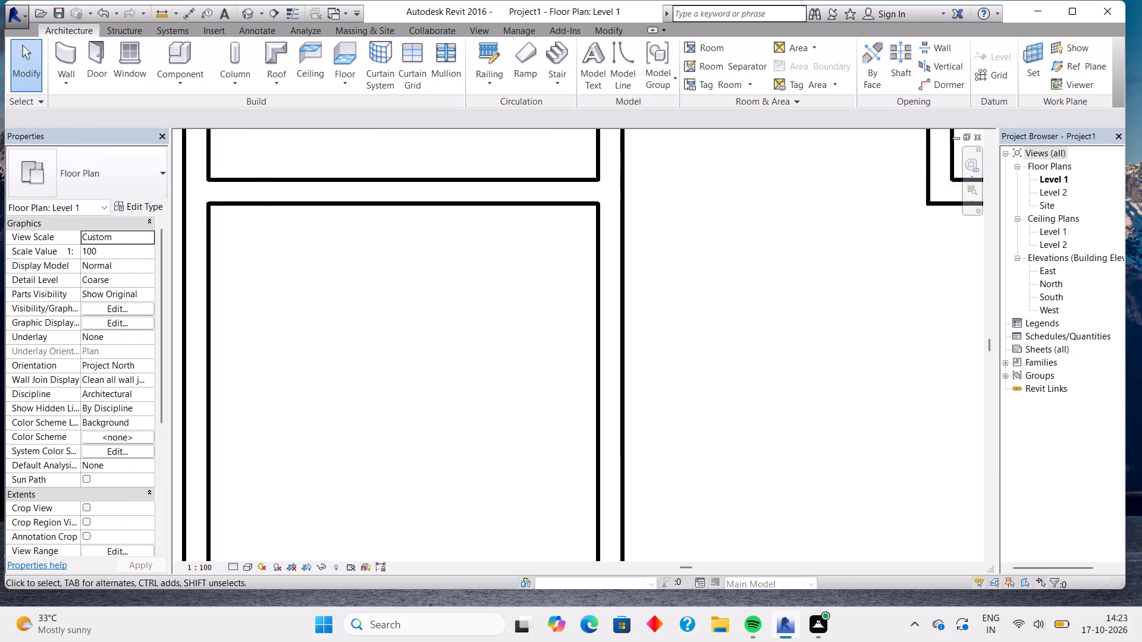
pyautogui.scroll(-4, 676, 222)
pyautogui.click(68, 59)
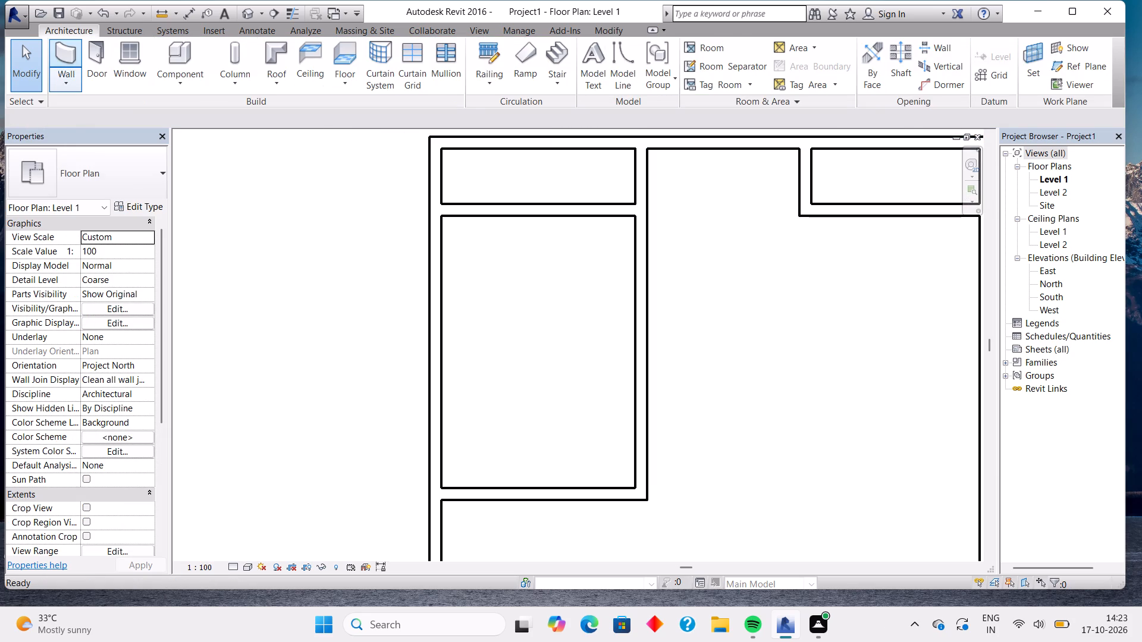
pyautogui.click(500, 80)
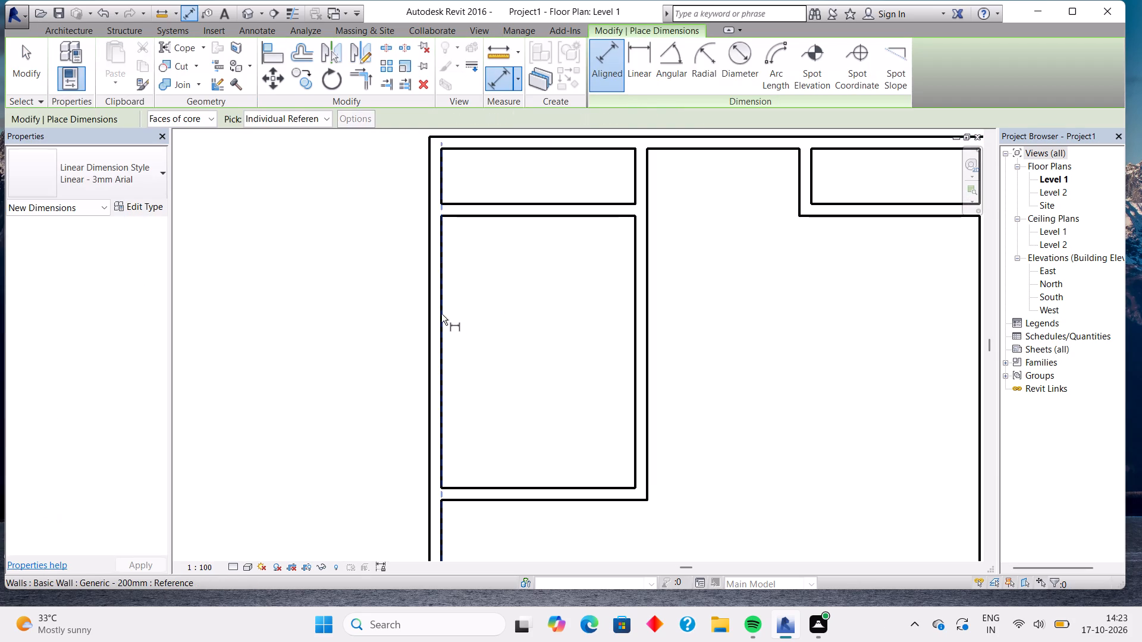
pyautogui.click(440, 314)
pyautogui.click(633, 294)
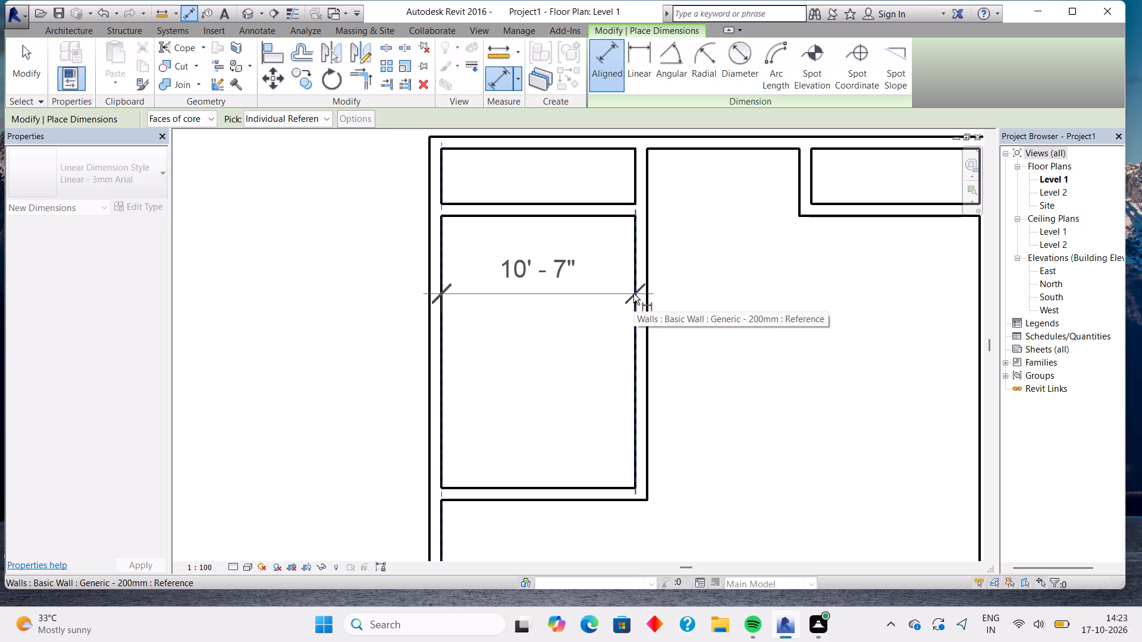
pyautogui.press('Escape')
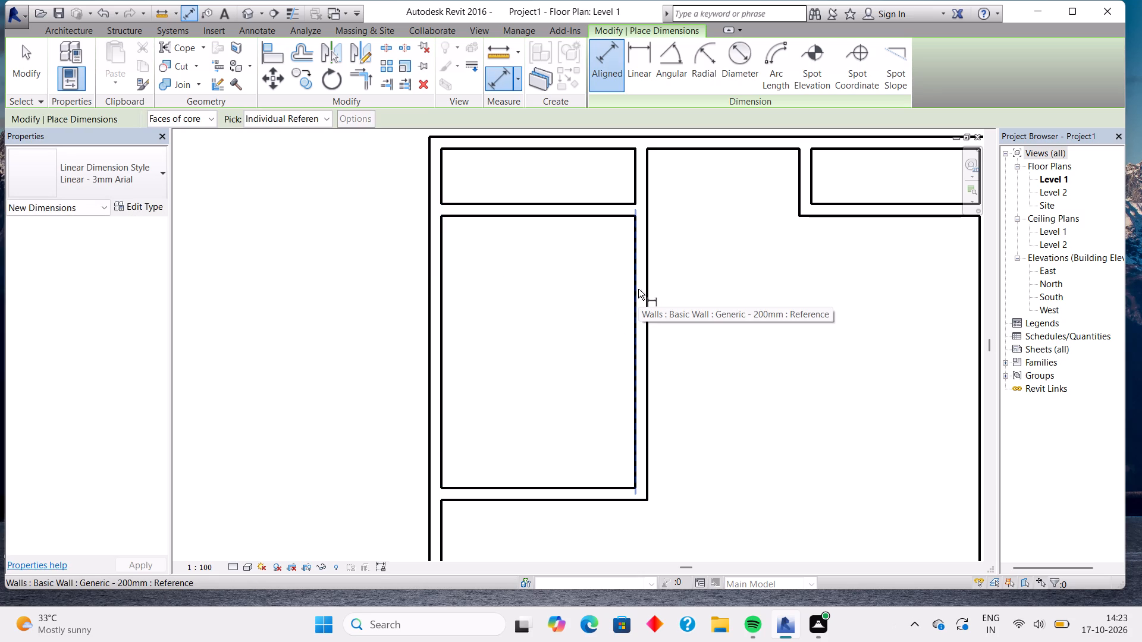
pyautogui.scroll(-3, 597, 316)
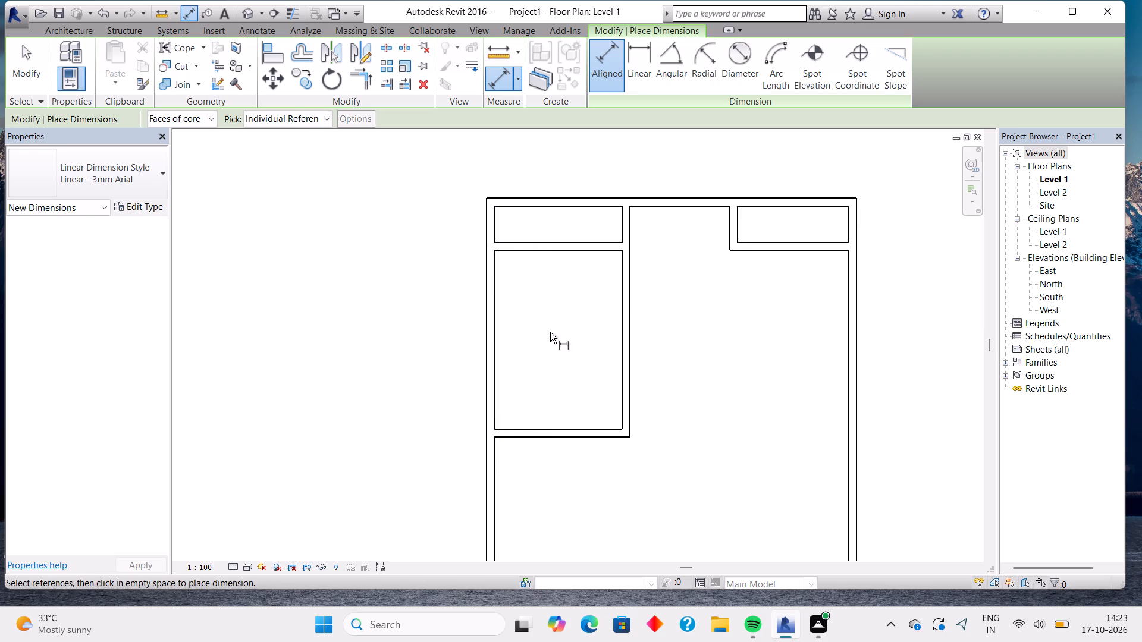
pyautogui.press('Escape')
# Nudge the lower wall of the room below the upper-left room upward to 11' 0" from the wall above.
pyautogui.click(562, 424)
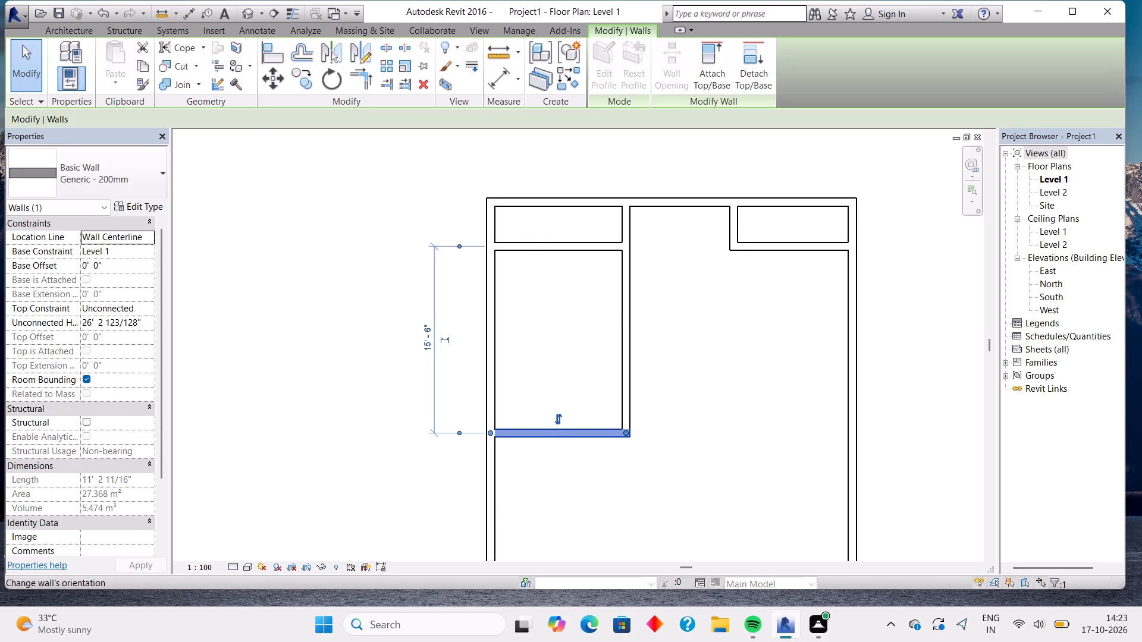
pyautogui.press('Up')
pyautogui.press('Up')
pyautogui.press('Up')
pyautogui.press('Up')
pyautogui.press('Up')
pyautogui.press('Up')
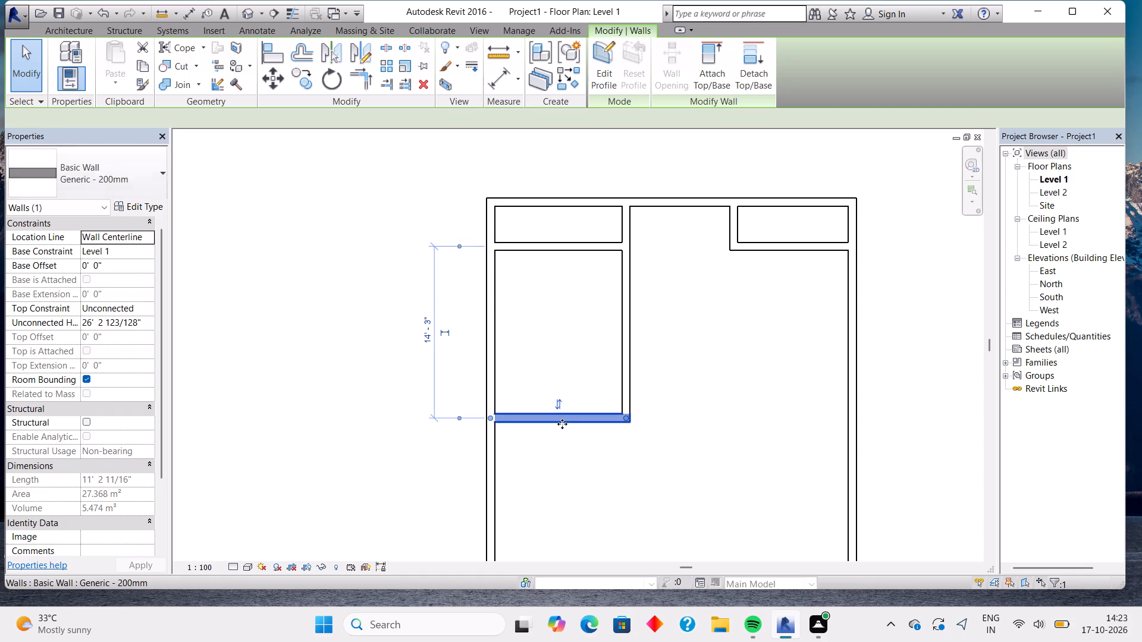
pyautogui.press('Up')
pyautogui.press('Up')
pyautogui.press('Up')
pyautogui.press('Up')
pyautogui.press('Up')
pyautogui.press('Up')
pyautogui.press('Up')
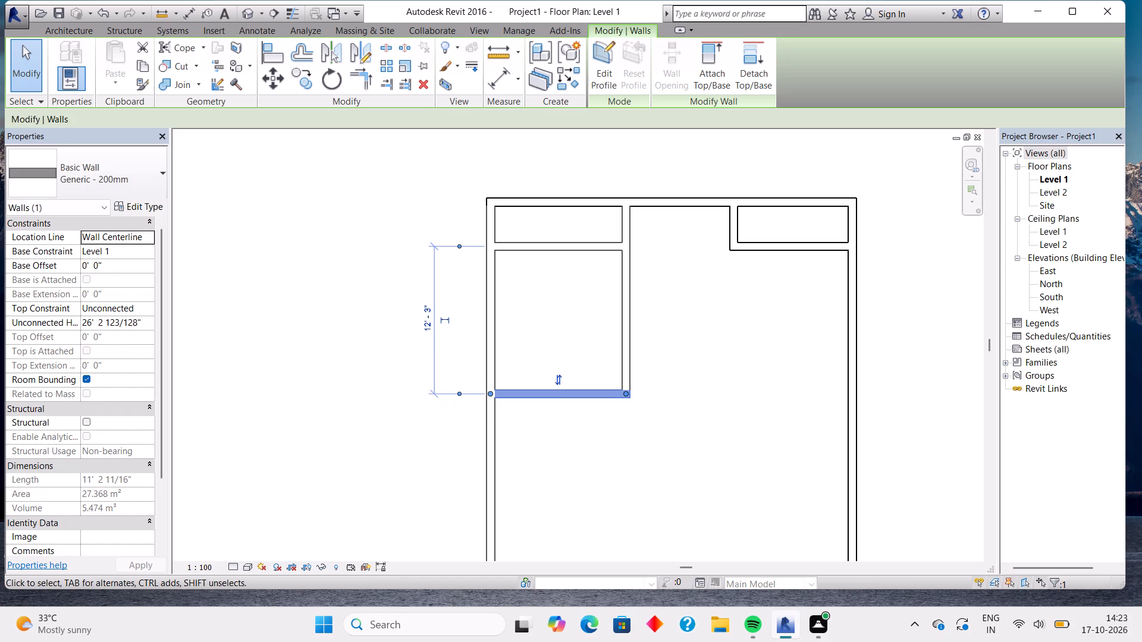
pyautogui.press('Up')
pyautogui.press('Up')
pyautogui.press('Up')
pyautogui.press('Up')
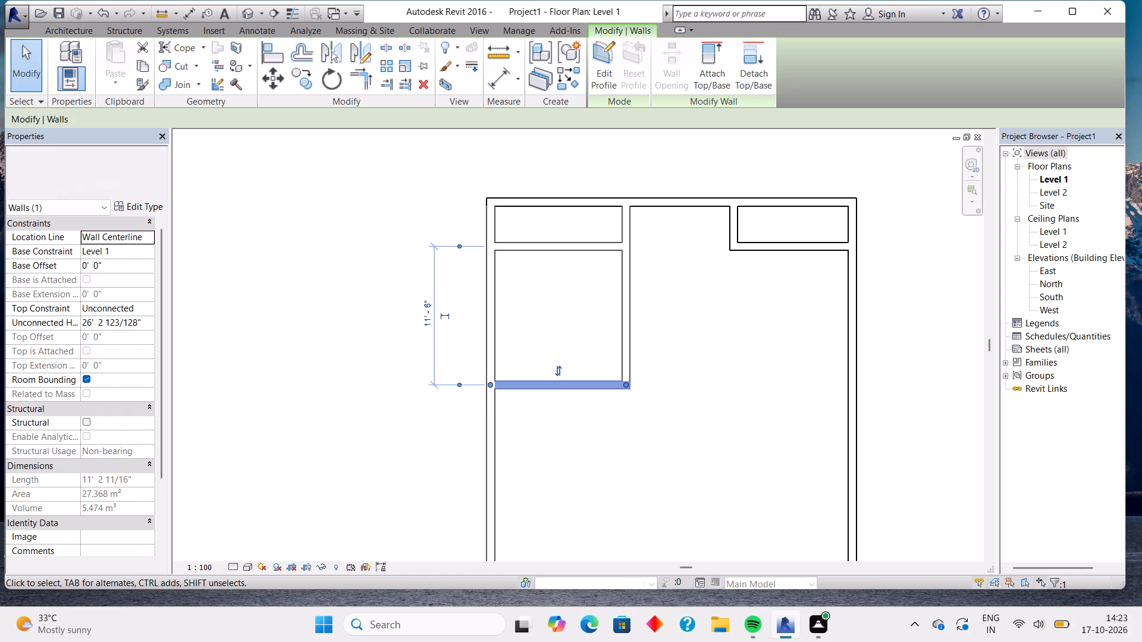
pyautogui.press('Up')
pyautogui.press('Up')
pyautogui.press('Down')
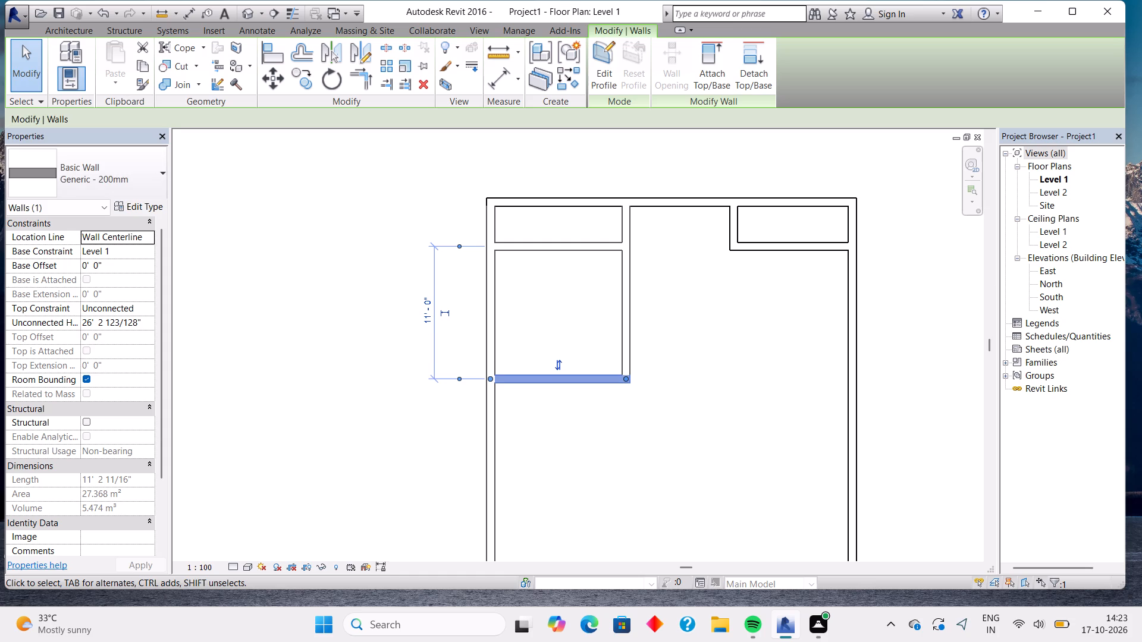
pyautogui.press('Escape')
# Measure the room's inside depth between its upper and lower walls with an aligned dimension.
pyautogui.click(64, 59)
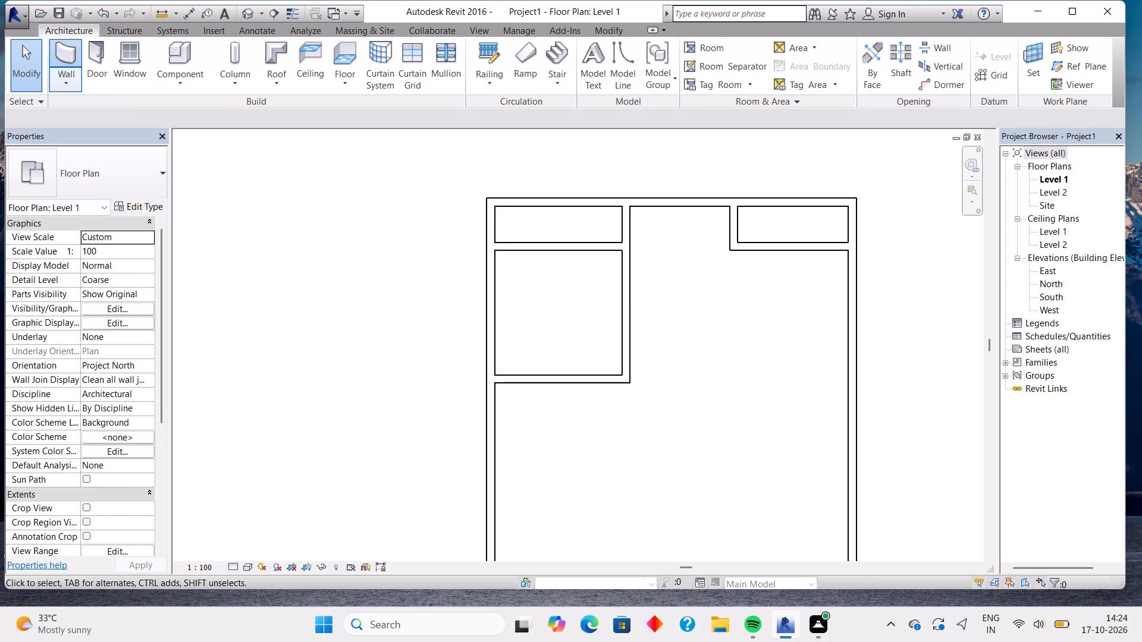
pyautogui.click(503, 76)
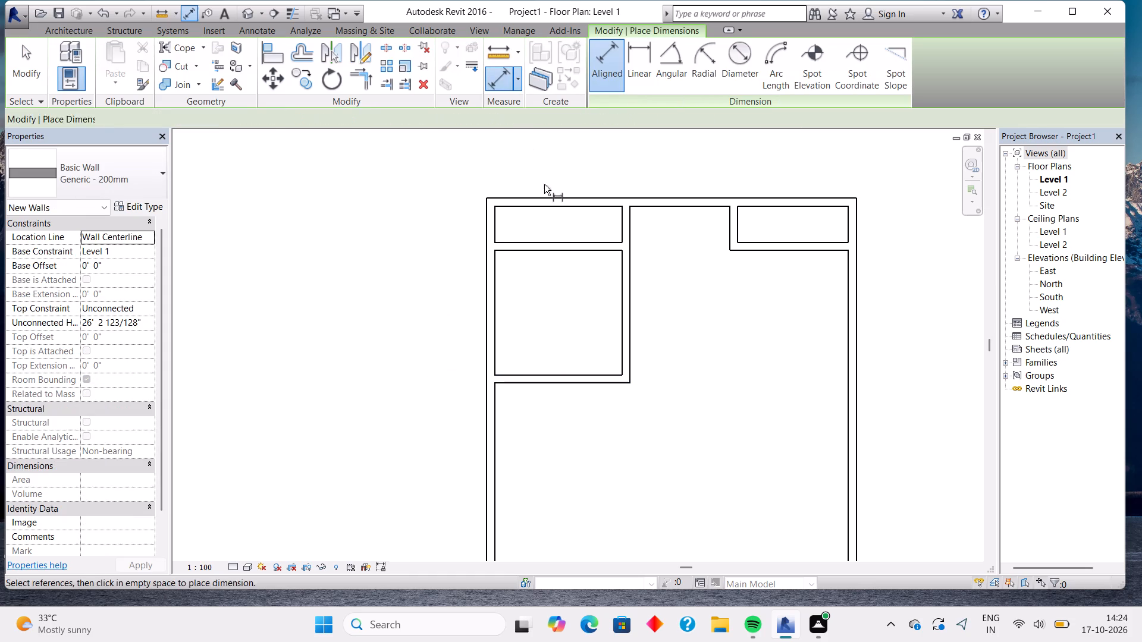
pyautogui.click(554, 251)
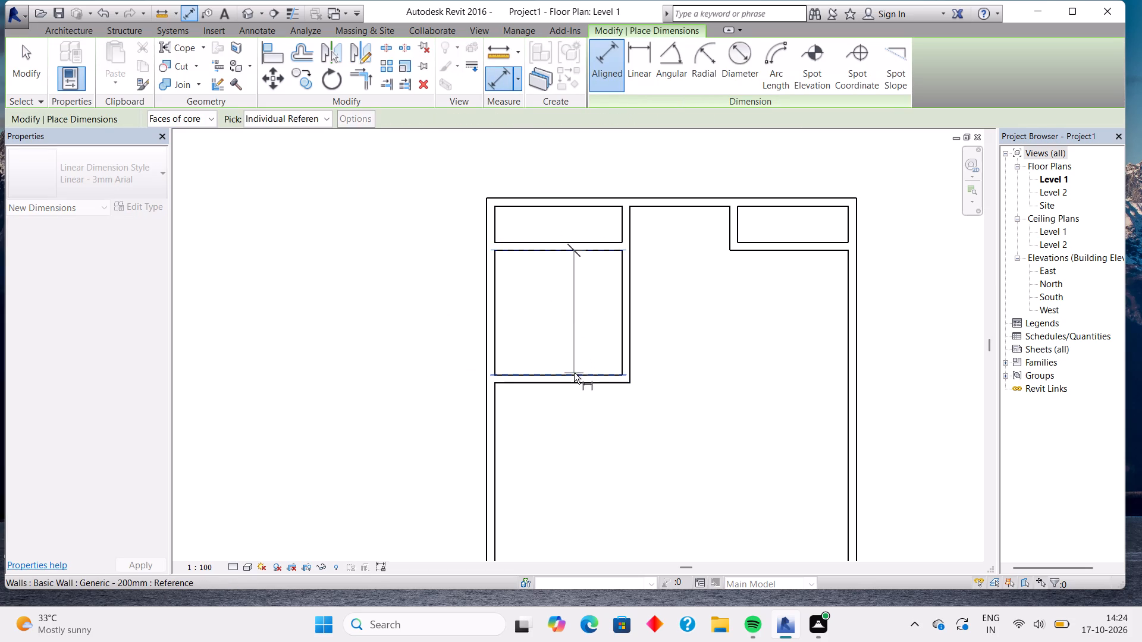
pyautogui.click(574, 375)
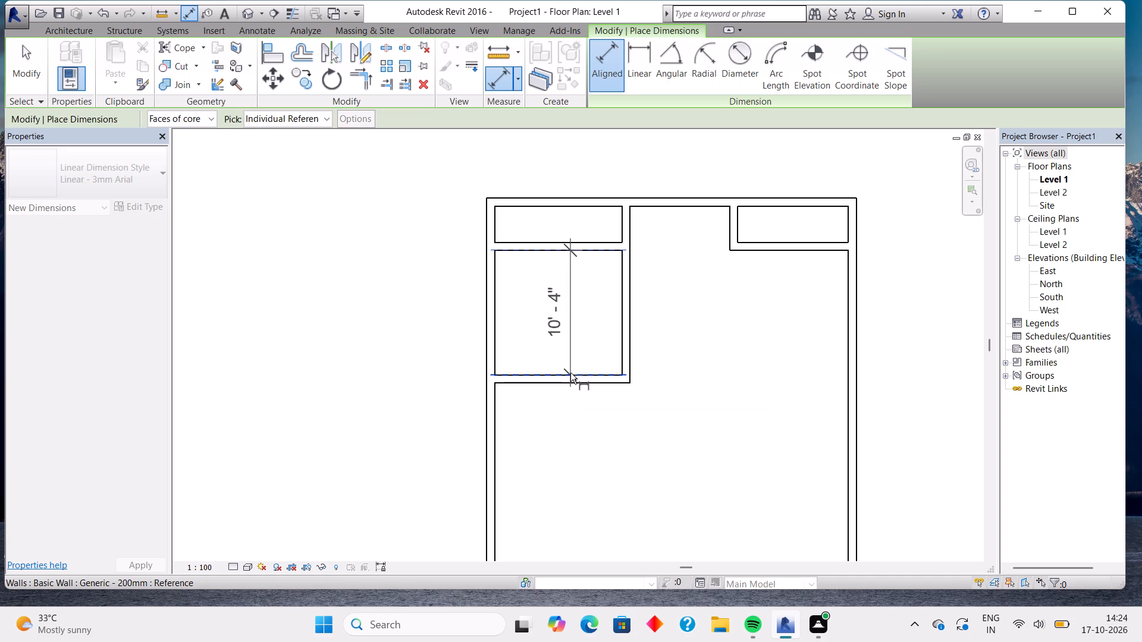
pyautogui.scroll(4, 570, 373)
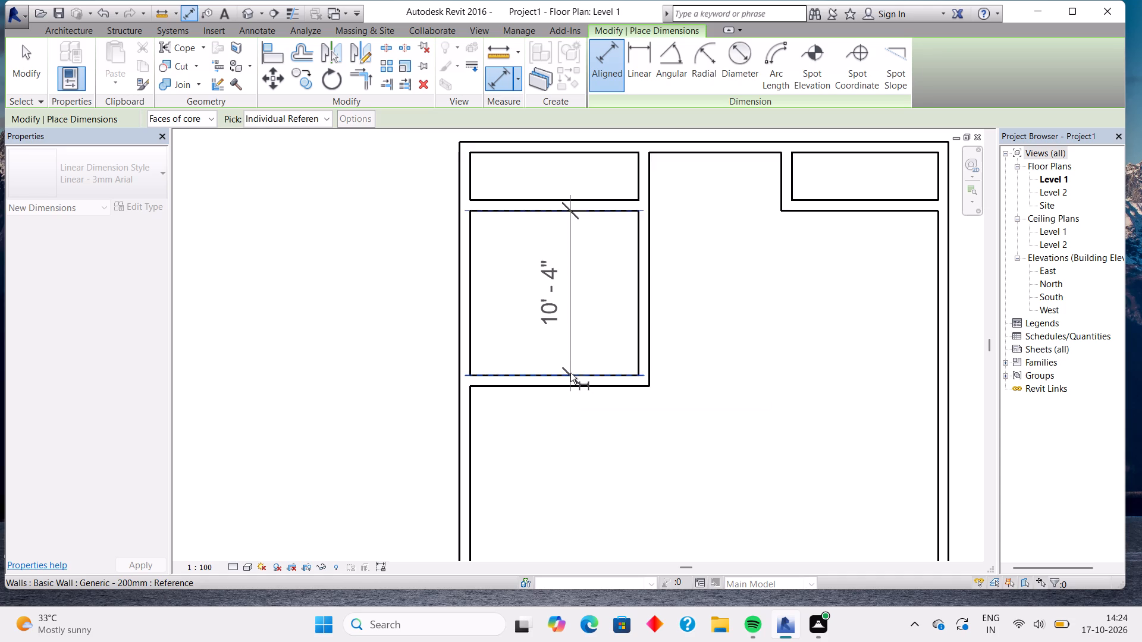
pyautogui.press('Escape')
pyautogui.press('Escape')
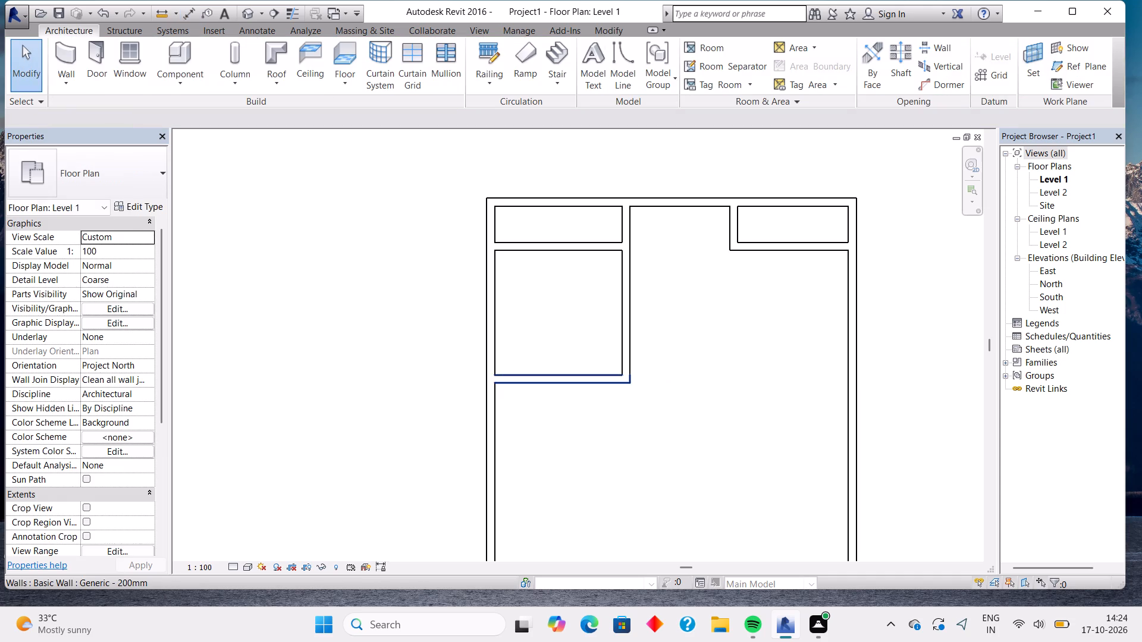
# Nudge the room's lower wall downward to 11' 6" from the wall above.
pyautogui.click(569, 378)
pyautogui.press('Down')
pyautogui.press('Down')
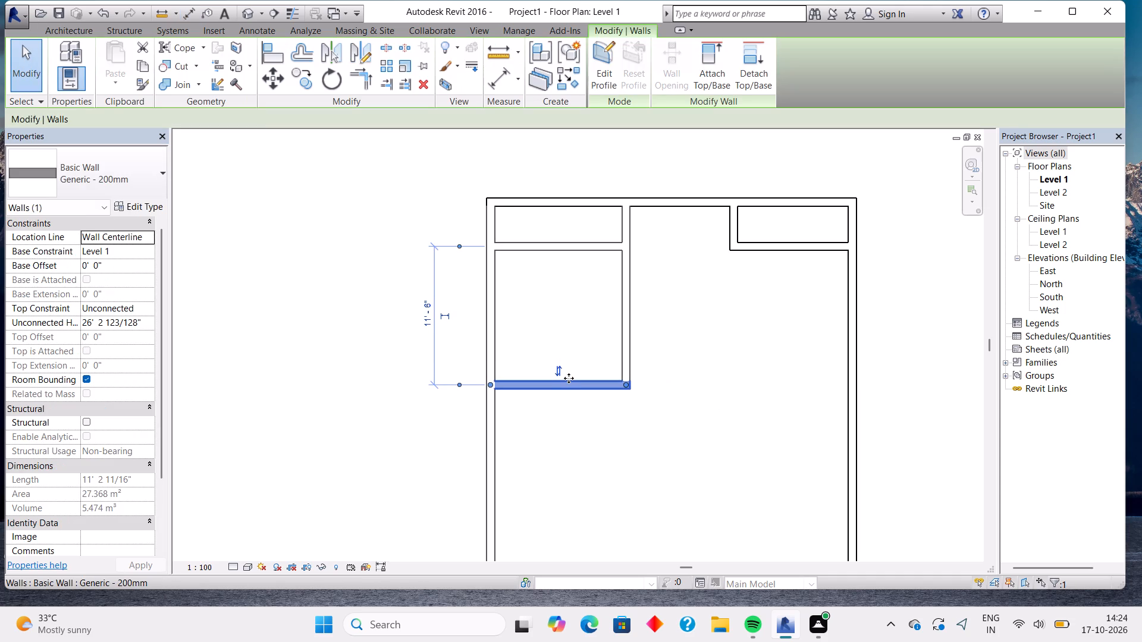
pyautogui.press('Escape')
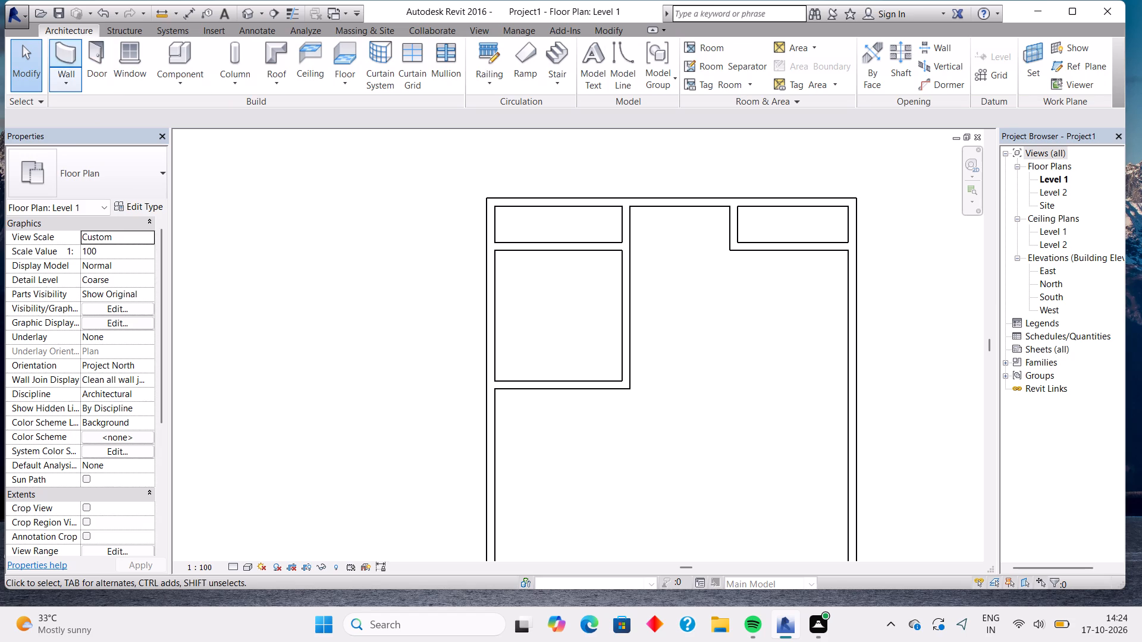
# Measure the inside depth of the room below the upper-left room again with an aligned dimension.
pyautogui.click(64, 48)
pyautogui.click(498, 77)
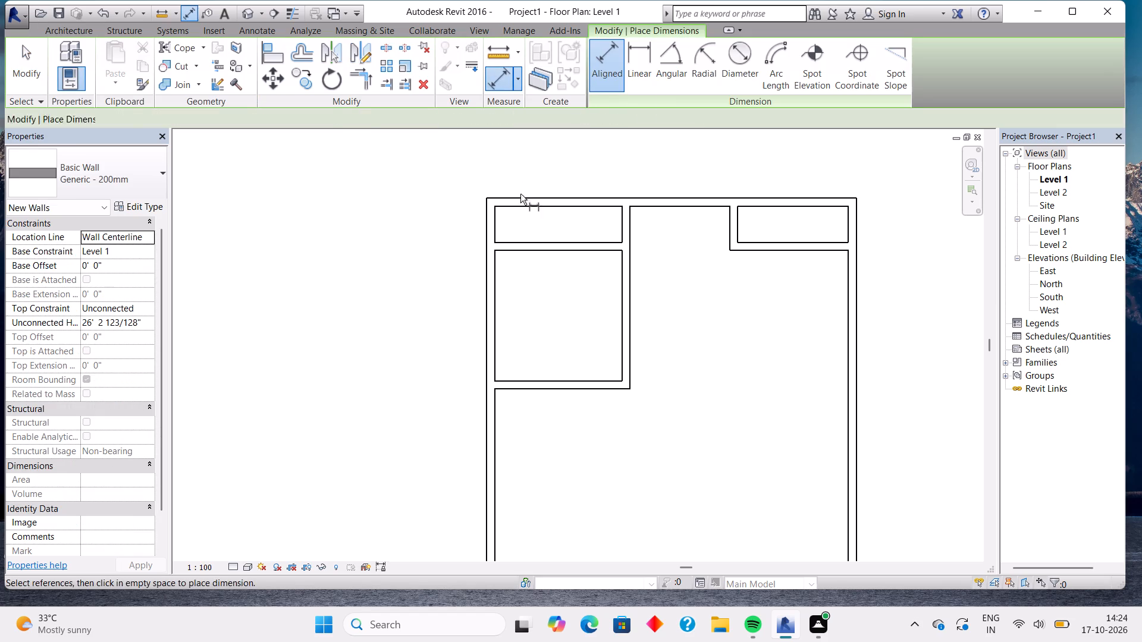
pyautogui.click(539, 248)
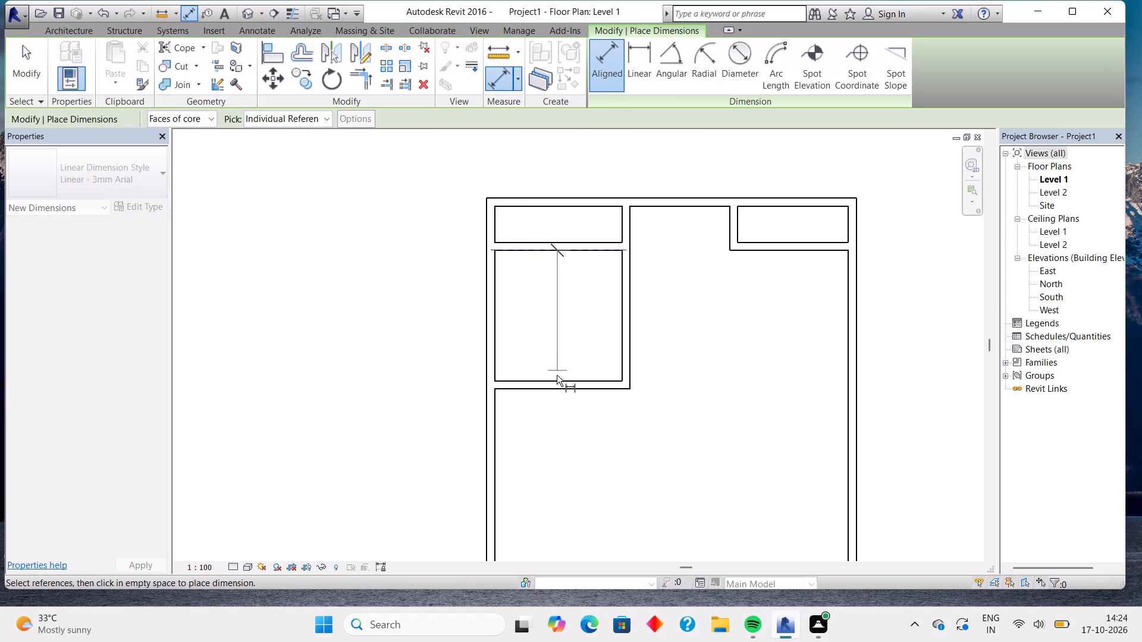
pyautogui.click(556, 380)
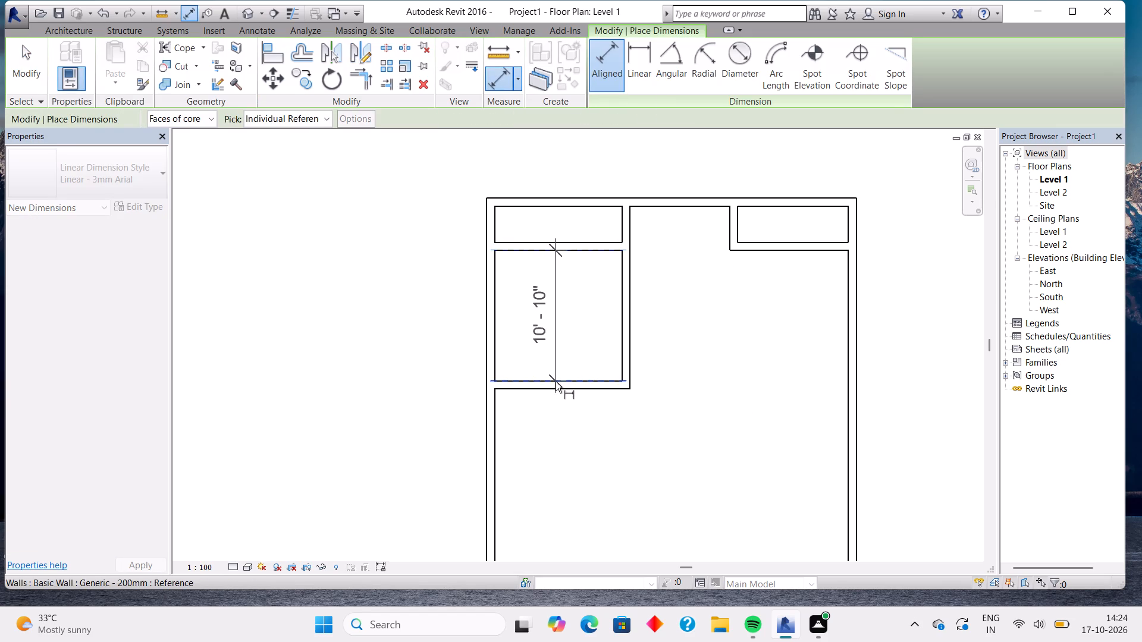
pyautogui.press('Escape')
pyautogui.press('Escape')
# Nudge the room's lower wall downward to 11' 9" from the wall above.
pyautogui.click(559, 376)
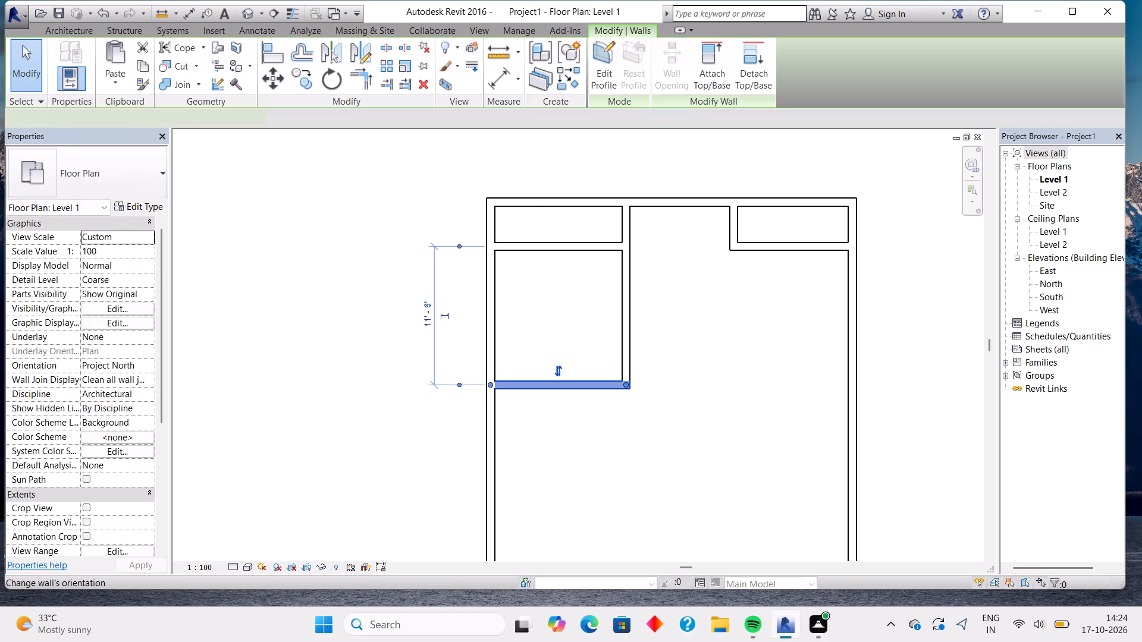
pyautogui.press('Down')
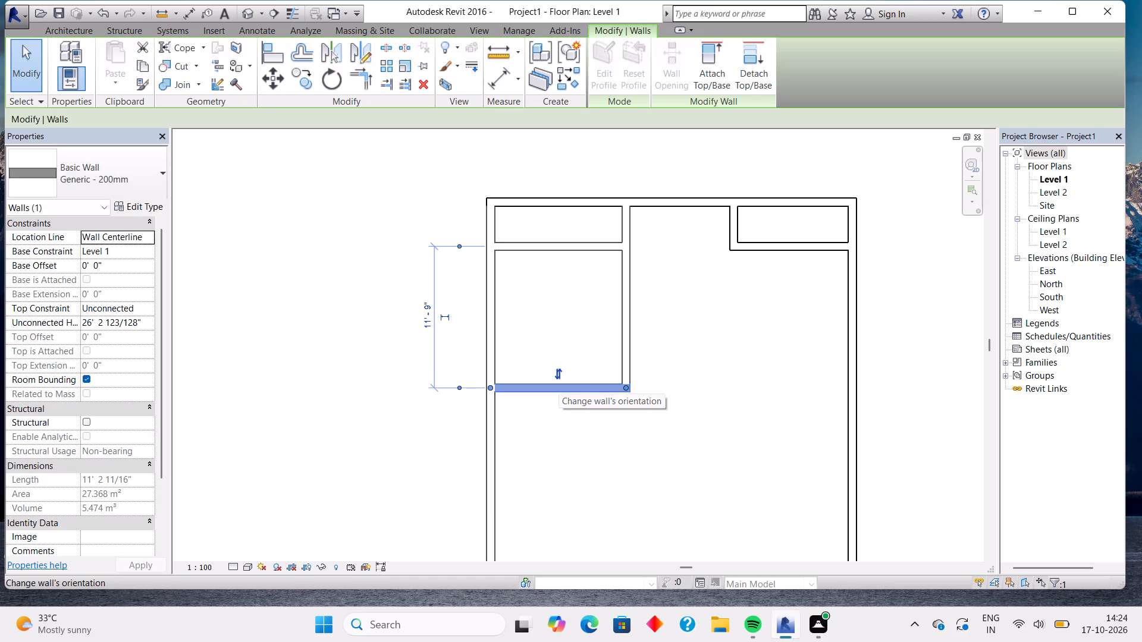
pyautogui.press('Escape')
# Check the room's inside depth between its upper and lower wall faces with an aligned dimension.
pyautogui.click(59, 52)
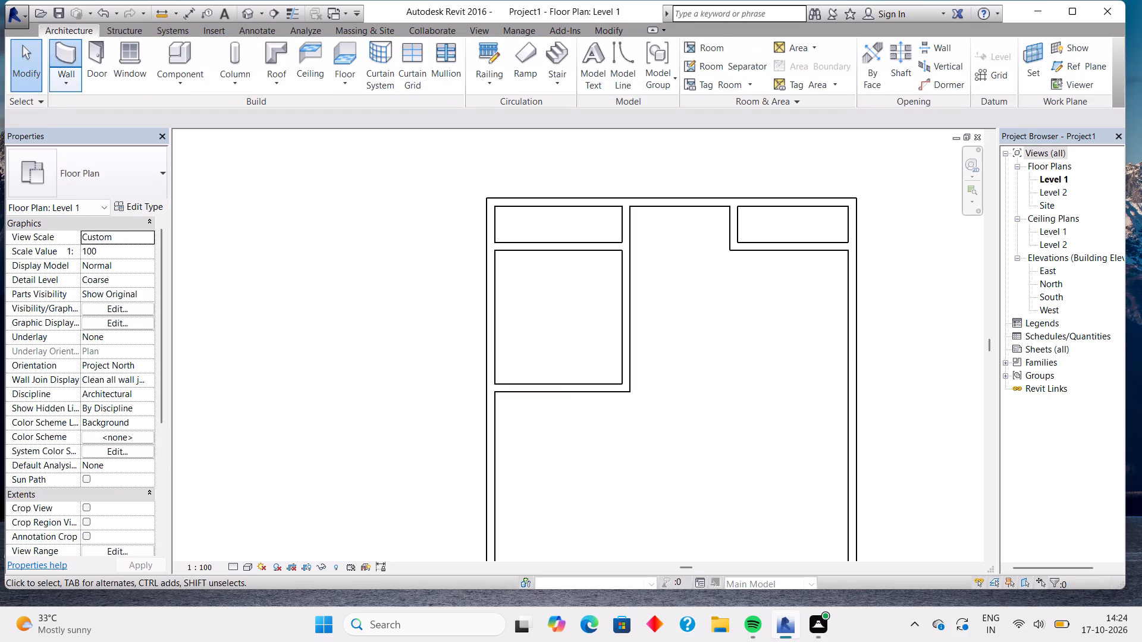
pyautogui.click(506, 88)
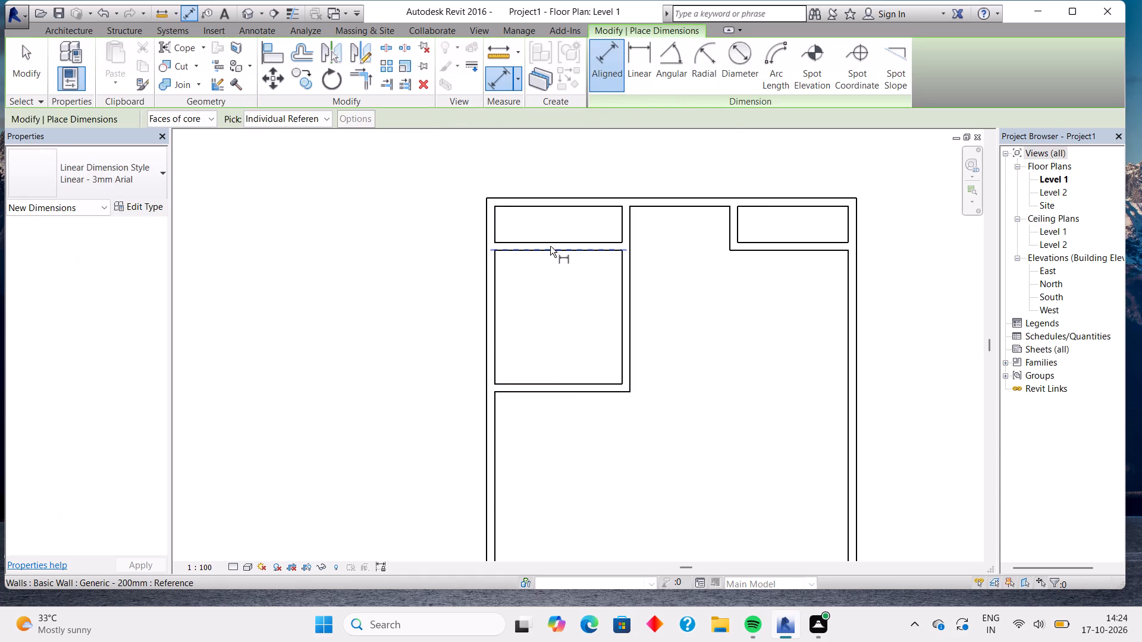
pyautogui.click(550, 246)
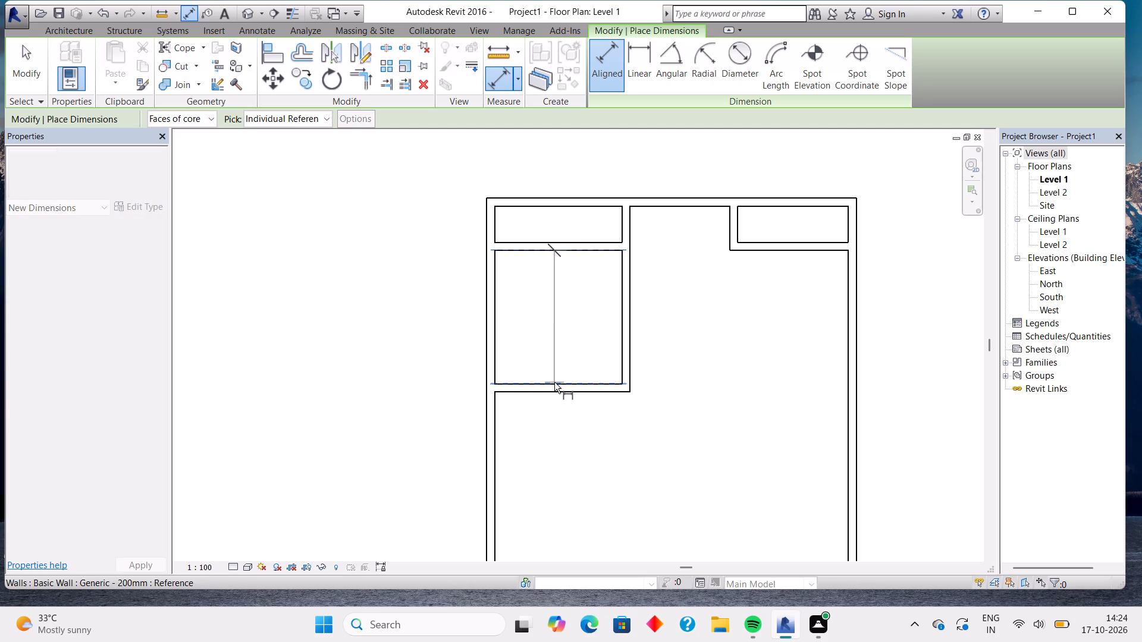
pyautogui.click(554, 382)
pyautogui.scroll(1, 554, 381)
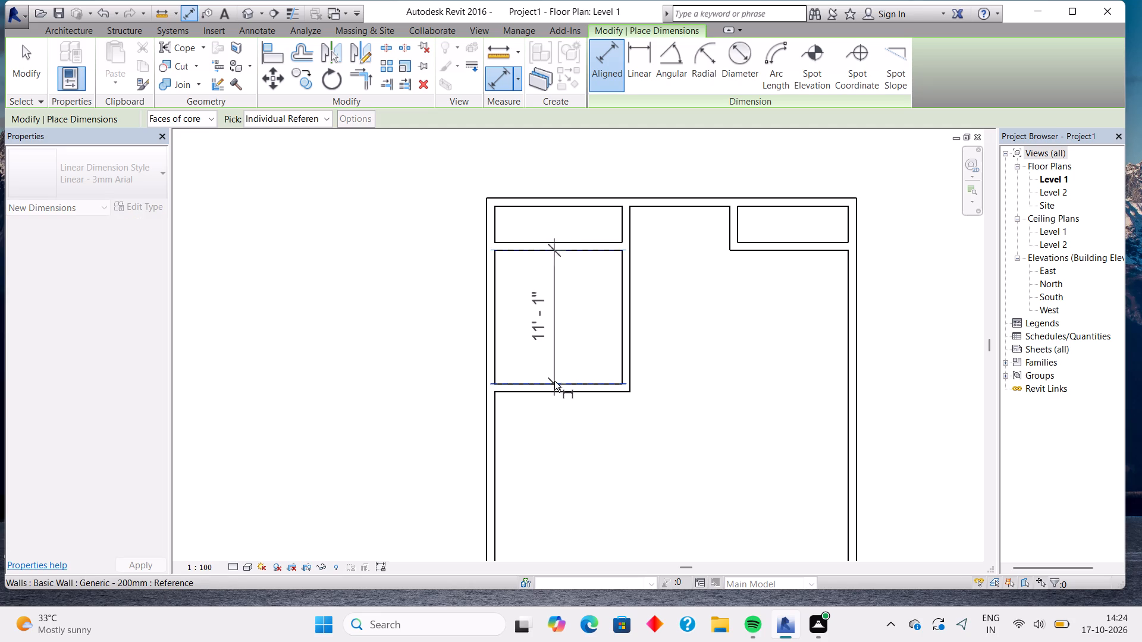
pyautogui.scroll(5, 554, 381)
pyautogui.press('Escape')
pyautogui.press('Escape')
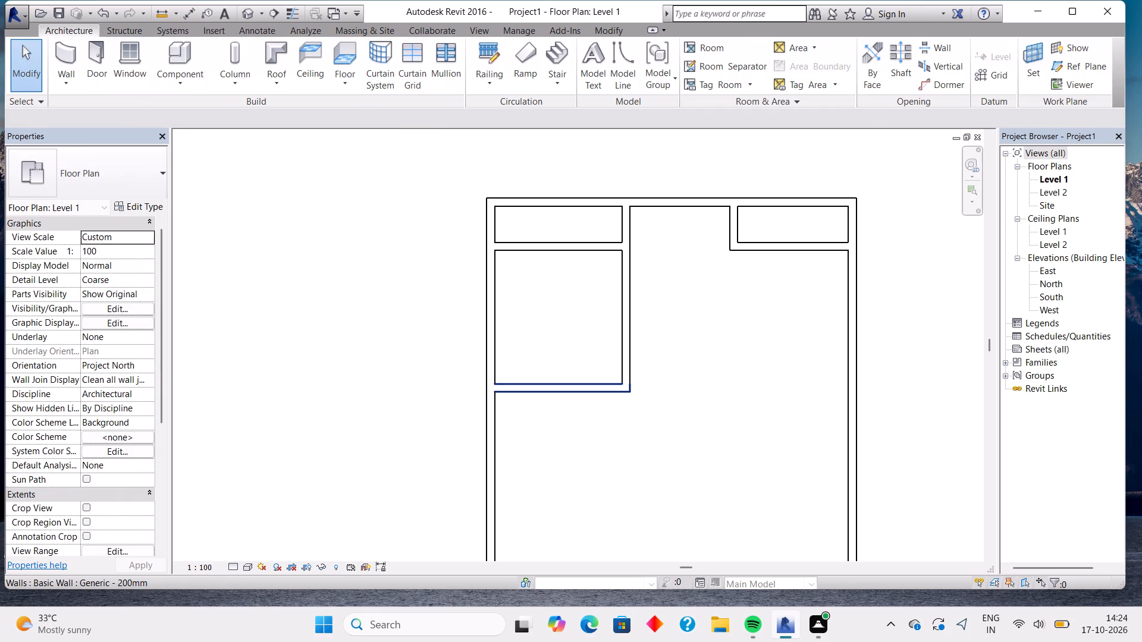
# Nudge the lower wall of the room below the upper-left room upward by one fine increment.
pyautogui.scroll(6, 554, 381)
pyautogui.click(554, 381)
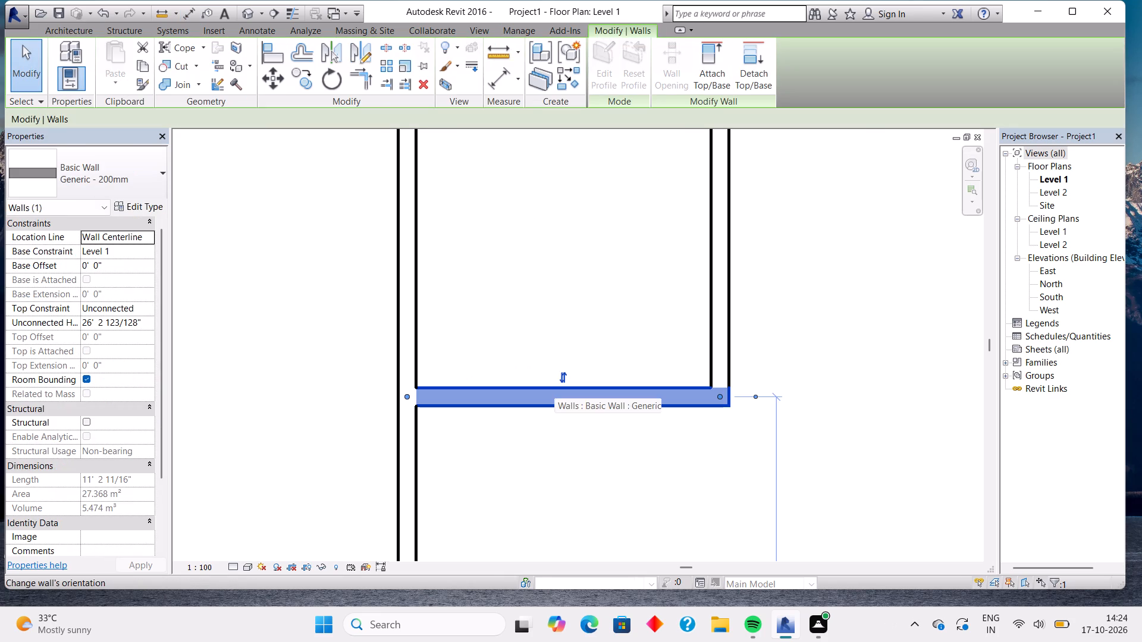
pyautogui.press('Up')
pyautogui.press('Escape')
pyautogui.scroll(-3, 554, 381)
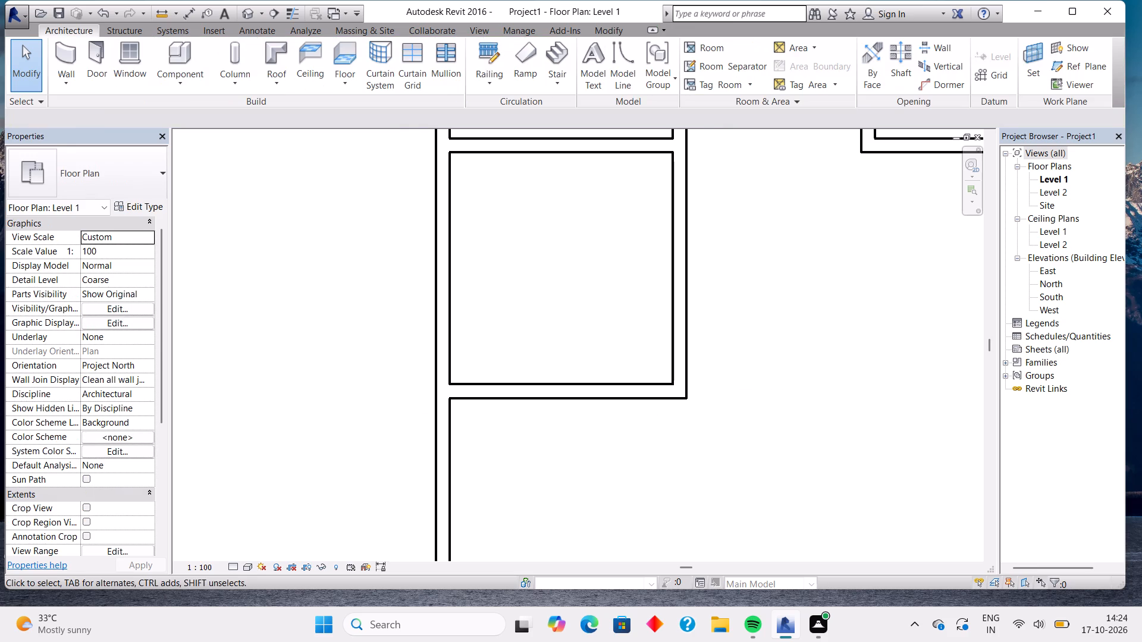
pyautogui.scroll(-2, 554, 381)
pyautogui.moveTo(555, 287); pyautogui.dragTo(529, 336, button='middle')
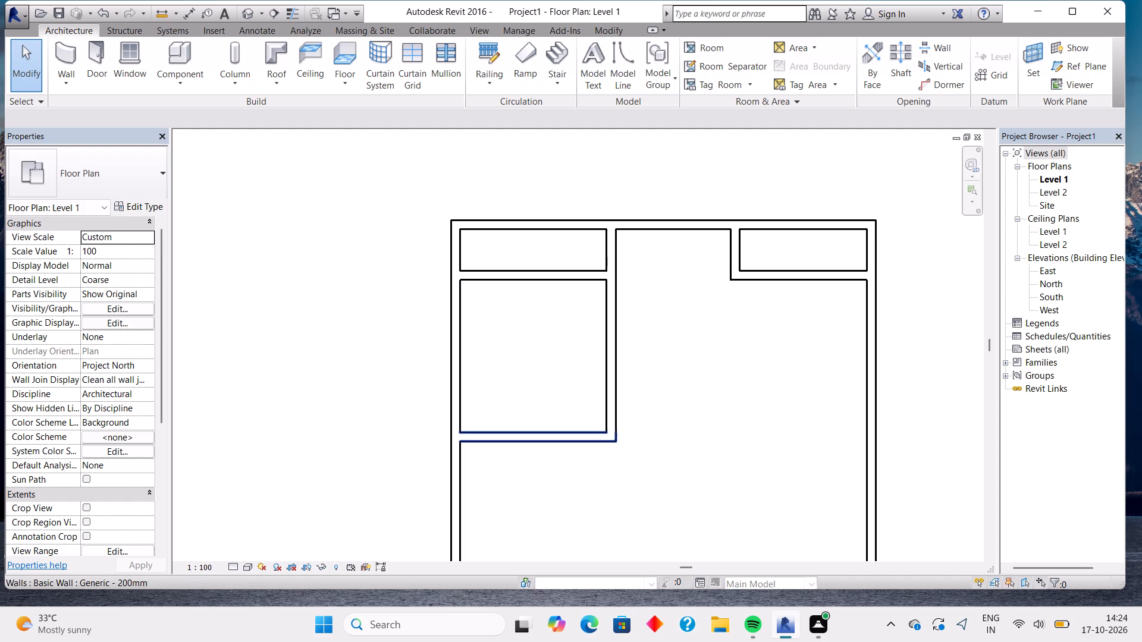
# Draw a small room below the larger left-hand room: a 6' 0" wall from the left exterior wall, turned up to the room's lower wall.
pyautogui.moveTo(538, 395); pyautogui.dragTo(582, 283, button='middle')
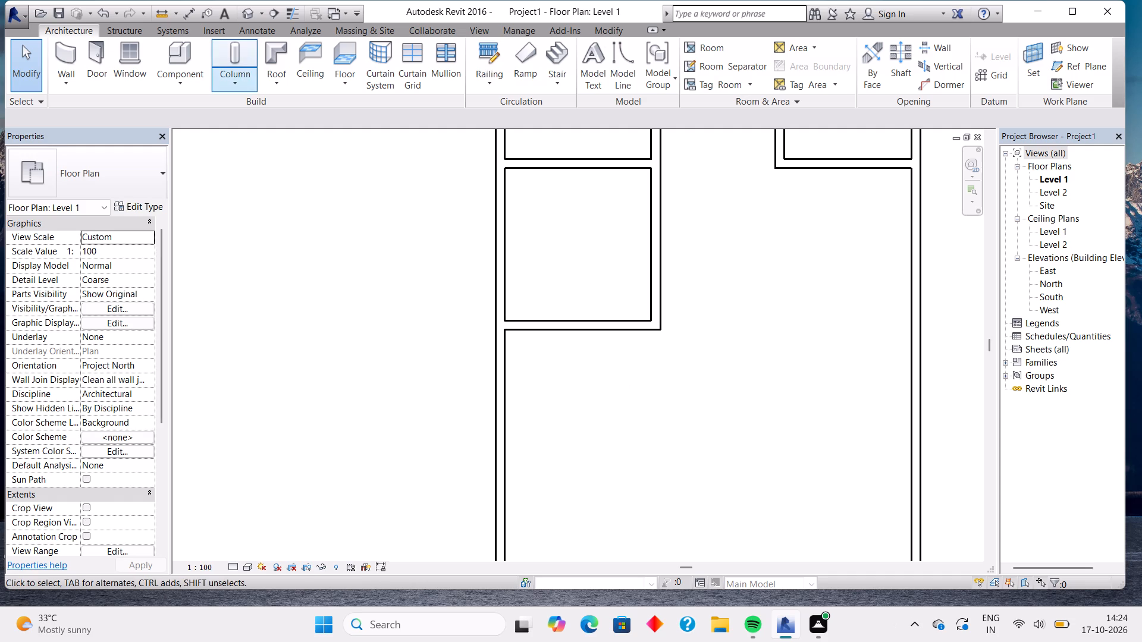
pyautogui.click(71, 54)
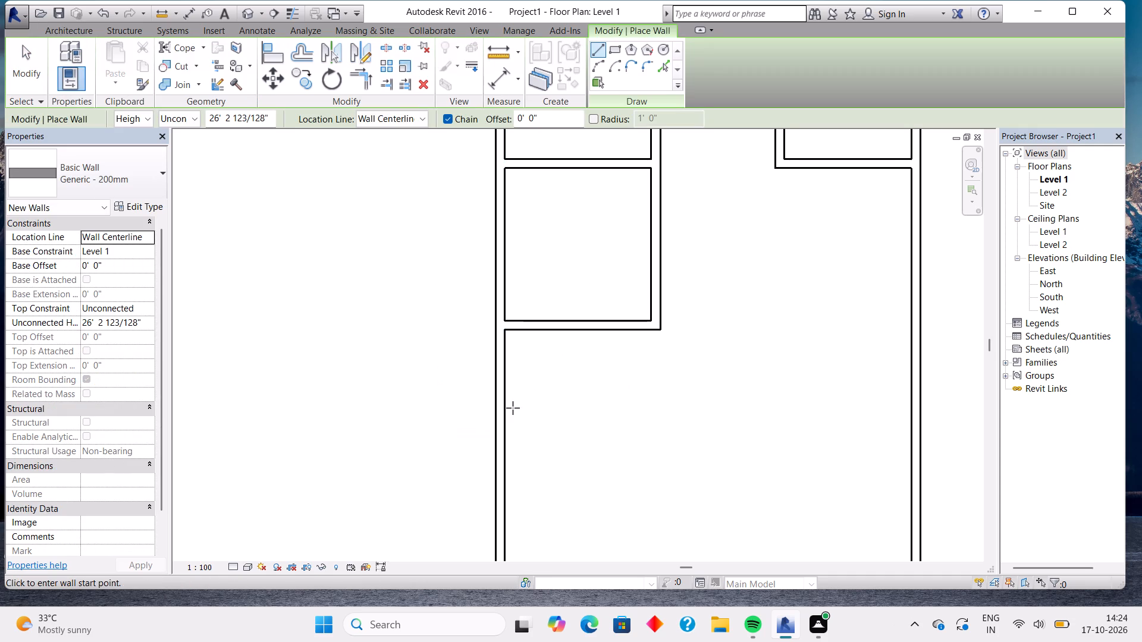
pyautogui.click(509, 408)
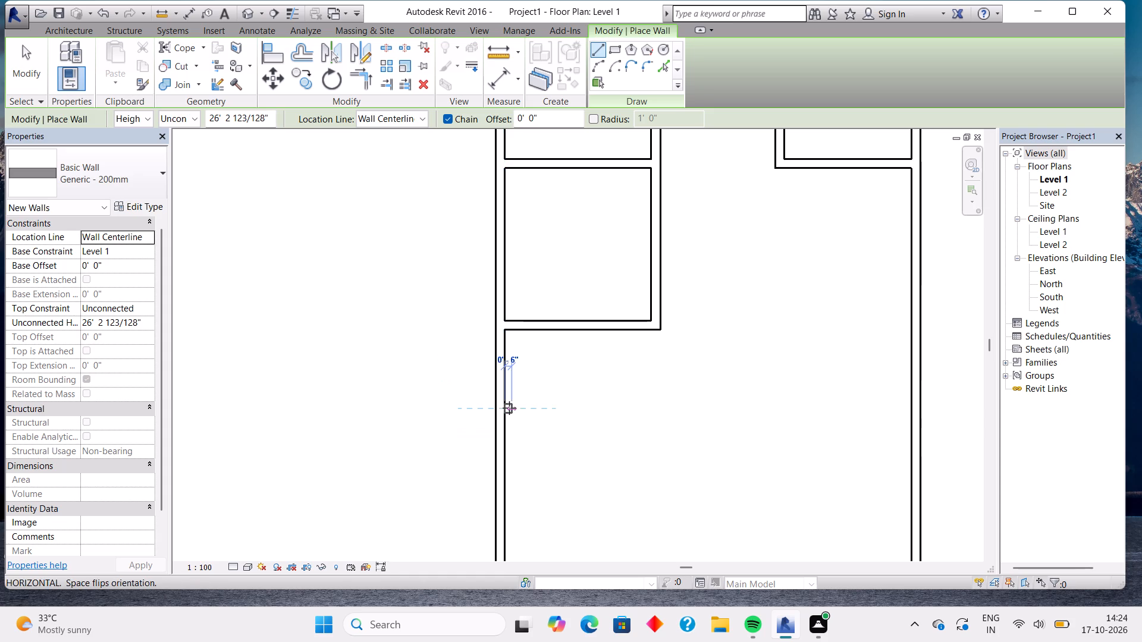
pyautogui.click(586, 408)
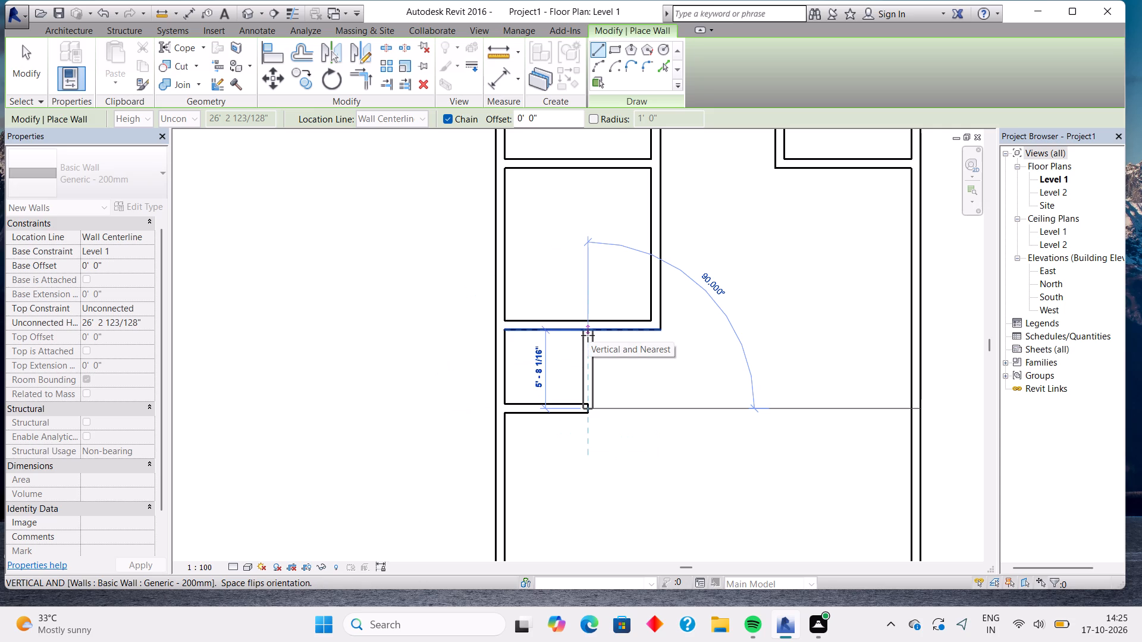
pyautogui.click(588, 335)
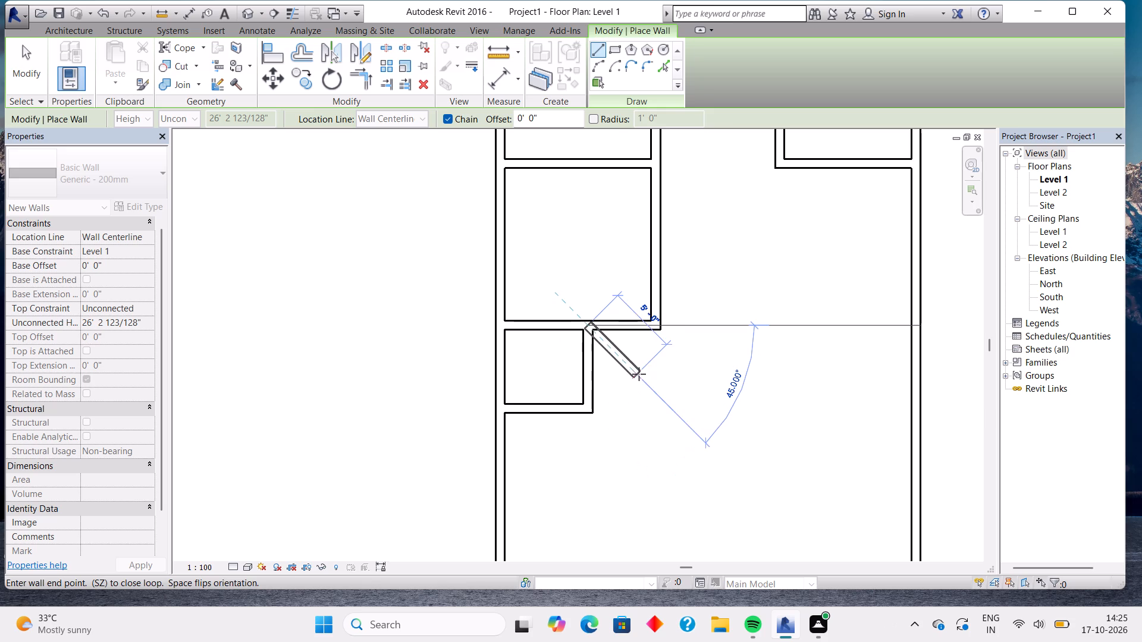
pyautogui.press('Escape')
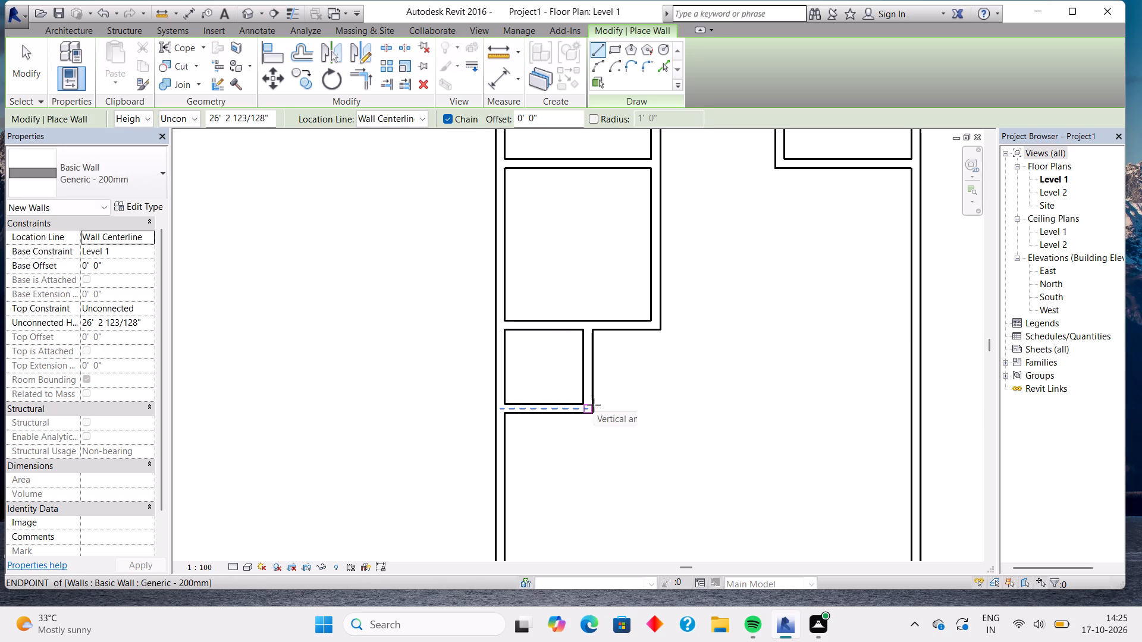
# Extend the small room's lower wall to align with the larger room's right wall, and close a second small room with a 6' 0" wall upward.
pyautogui.click(594, 405)
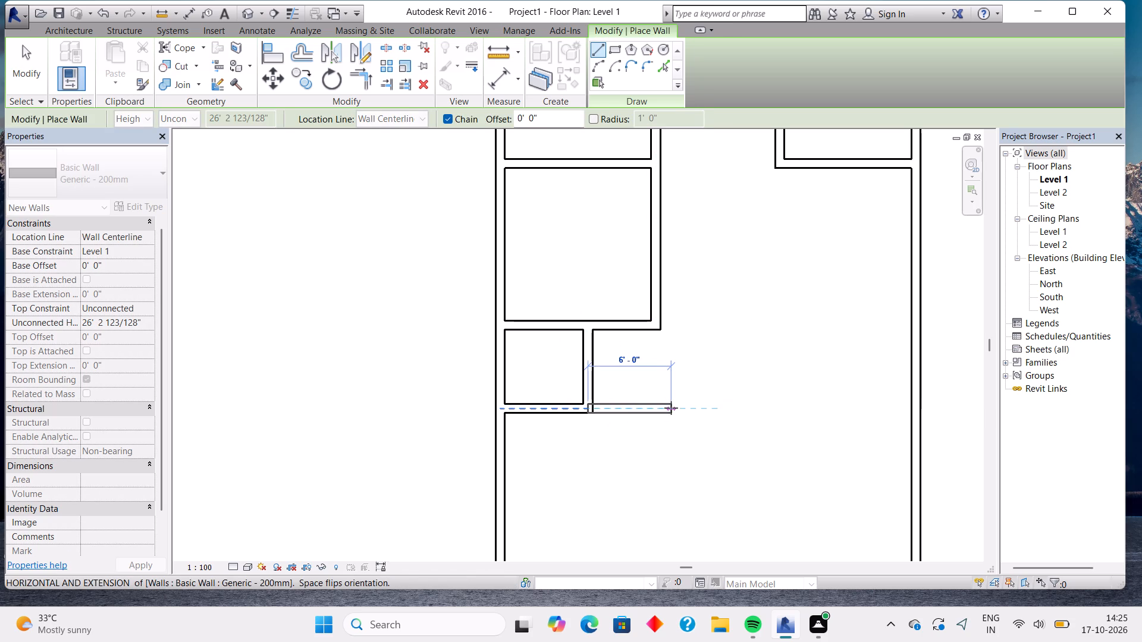
pyautogui.click(656, 406)
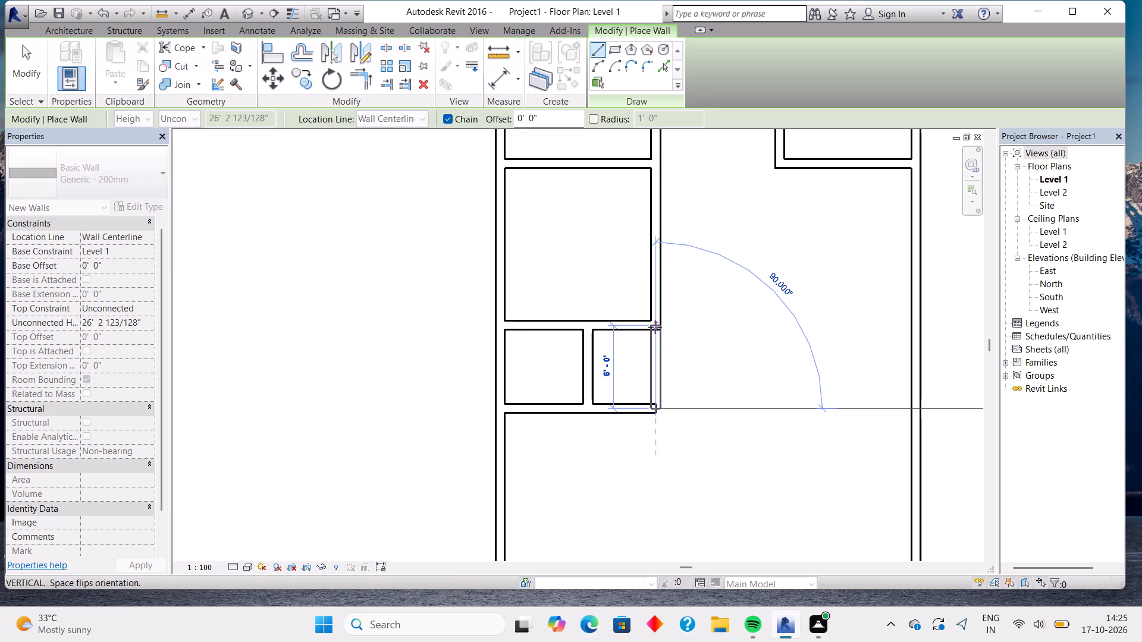
pyautogui.click(655, 327)
pyautogui.press('Escape')
pyautogui.scroll(-3, 633, 435)
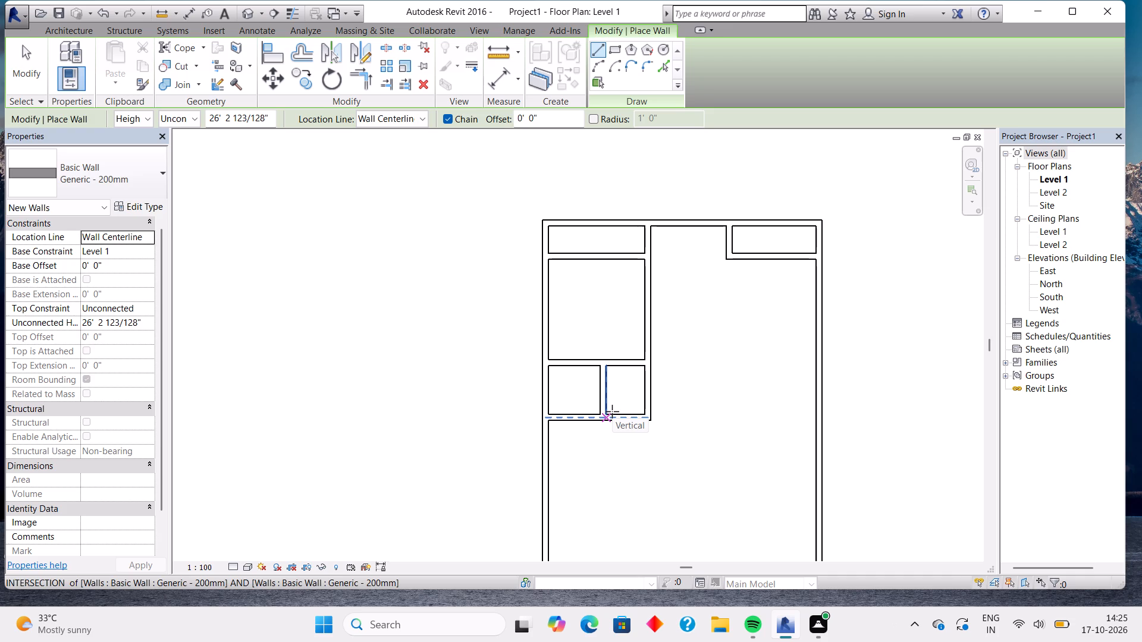
pyautogui.scroll(4, 612, 411)
pyautogui.moveTo(622, 426); pyautogui.dragTo(608, 490, button='middle')
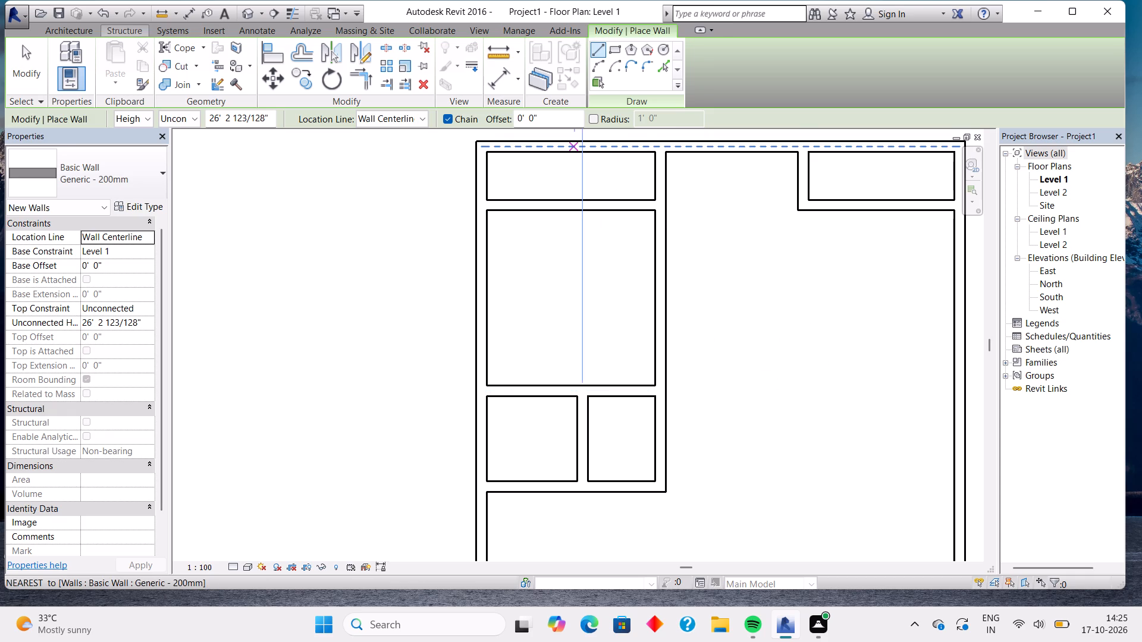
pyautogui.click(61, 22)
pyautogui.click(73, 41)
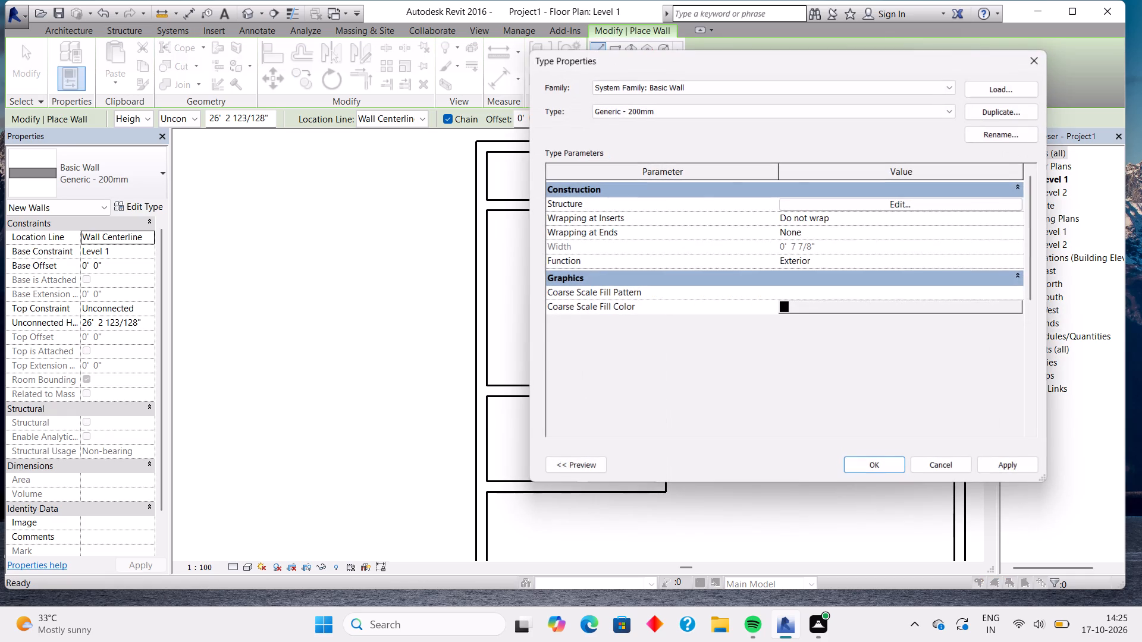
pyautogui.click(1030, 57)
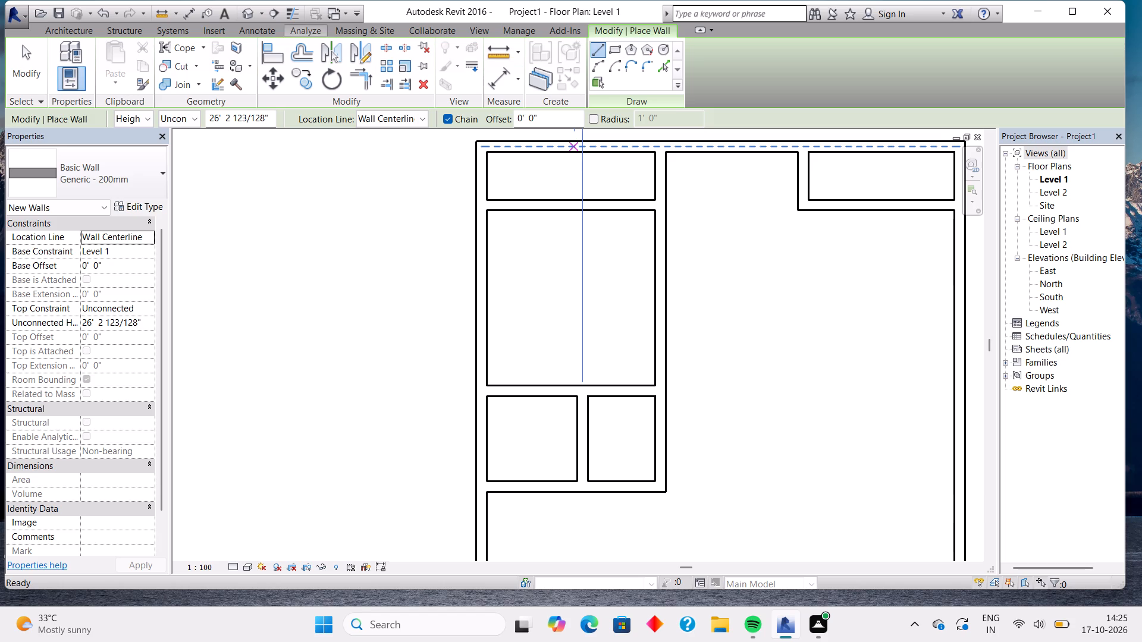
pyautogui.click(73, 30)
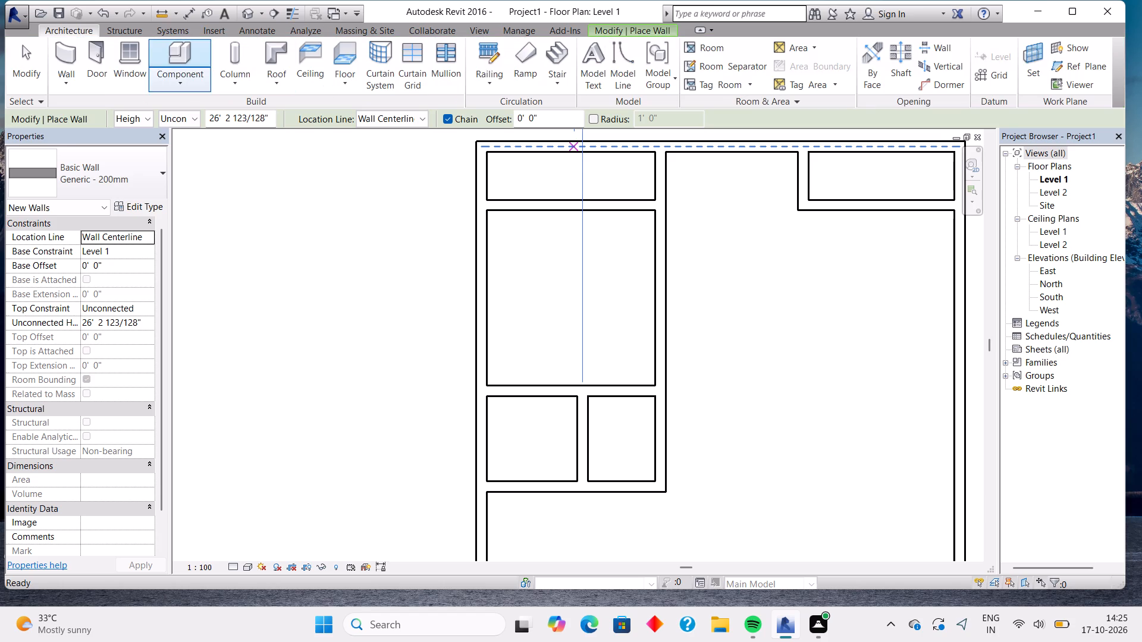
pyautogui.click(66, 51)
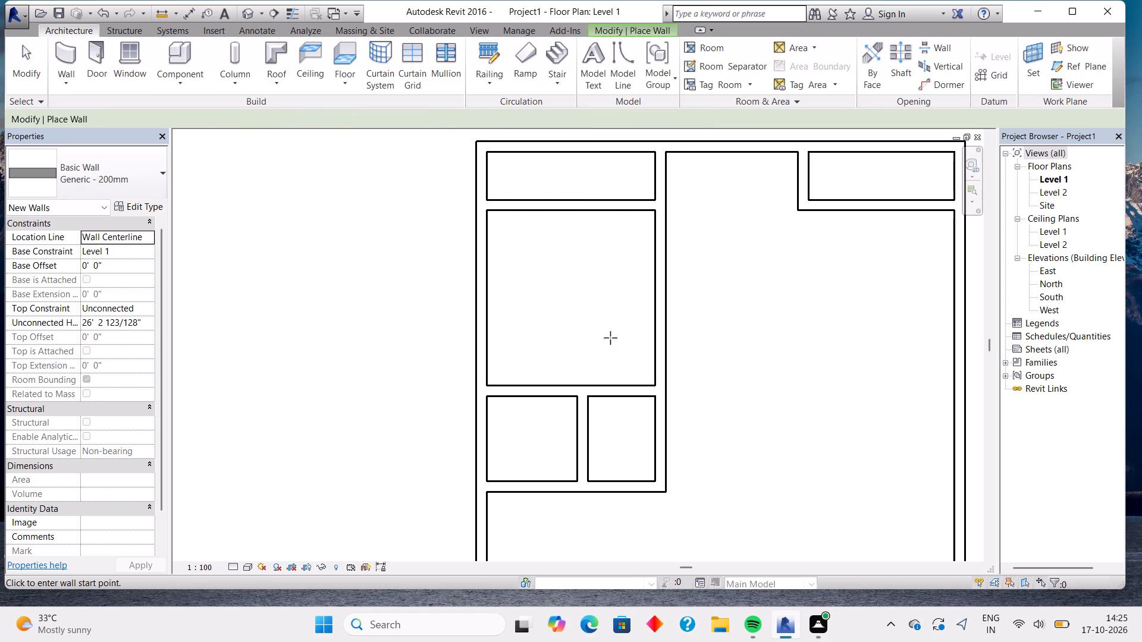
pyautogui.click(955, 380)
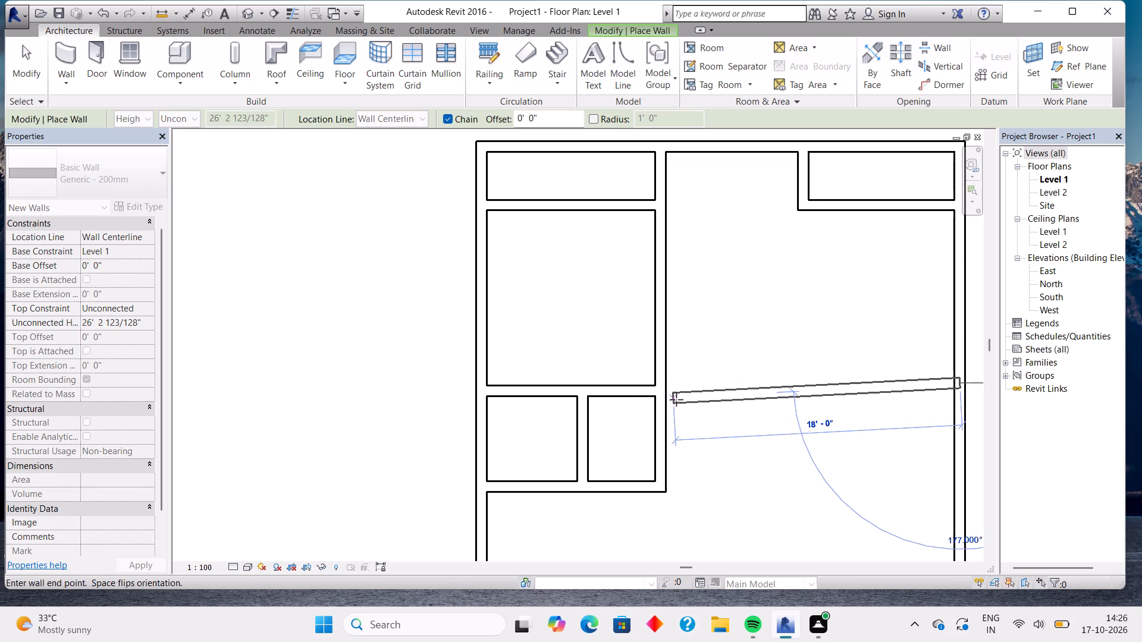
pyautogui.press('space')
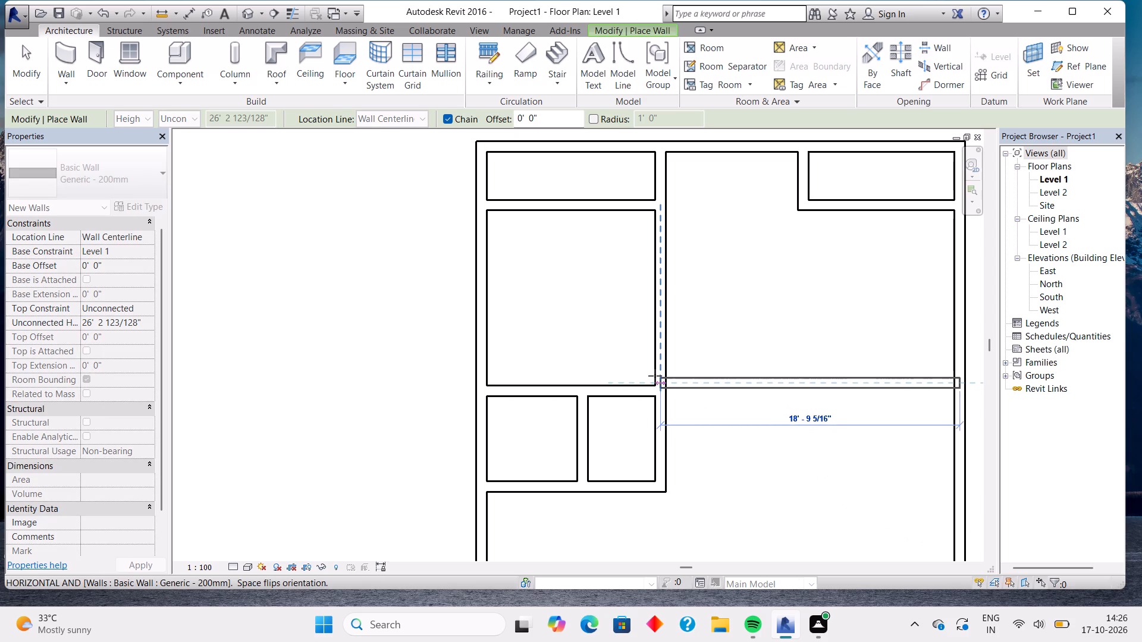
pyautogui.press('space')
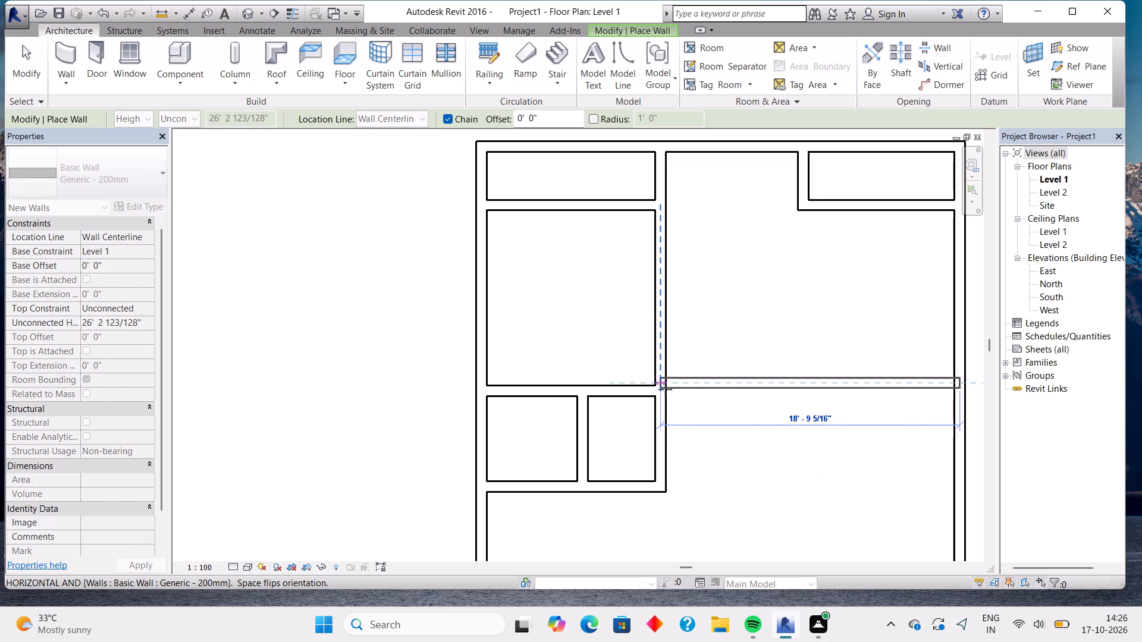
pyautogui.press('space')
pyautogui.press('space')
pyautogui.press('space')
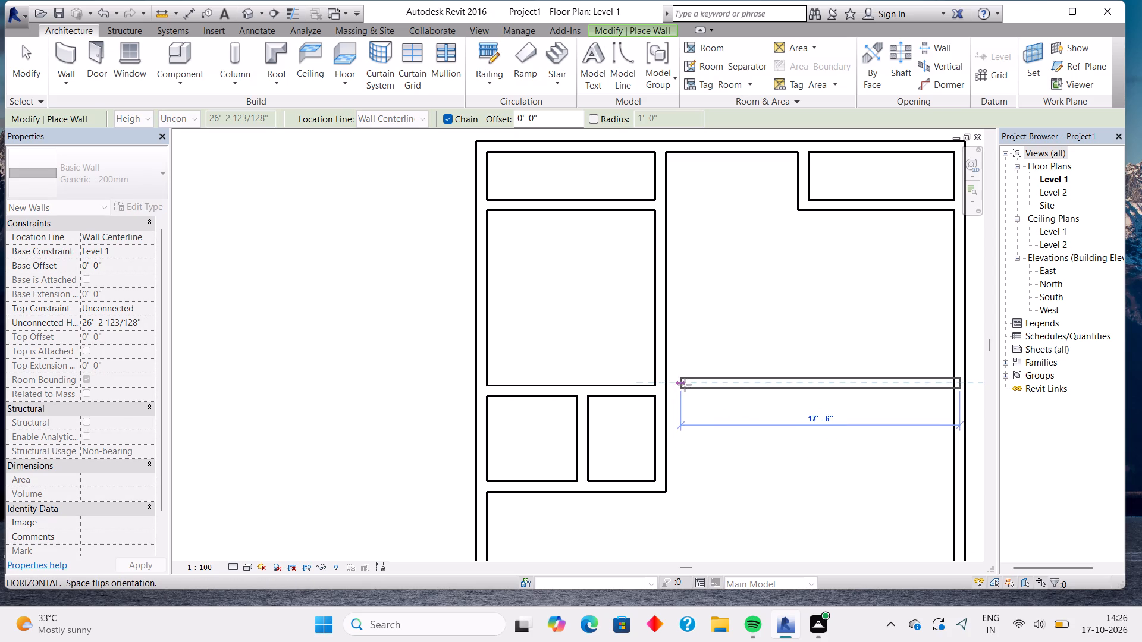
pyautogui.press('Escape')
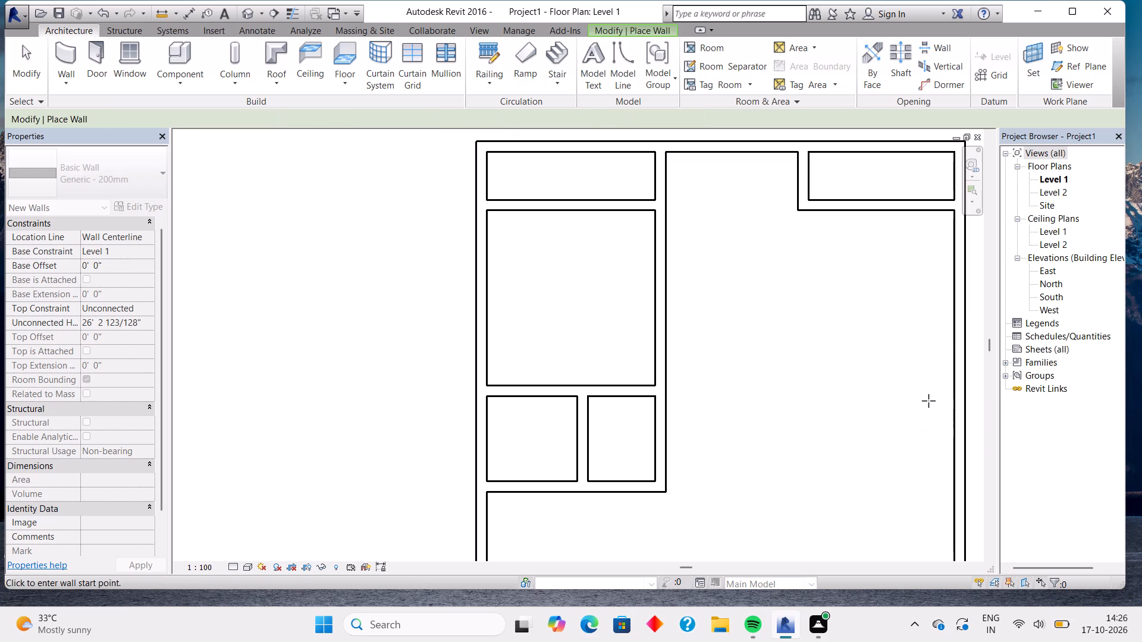
# Draw walls enclosing a room below the upper-right room: 9' 9 15/16" inward from the right exterior wall, level with the left room's lower wall, and 11' 8" up.
pyautogui.click(960, 388)
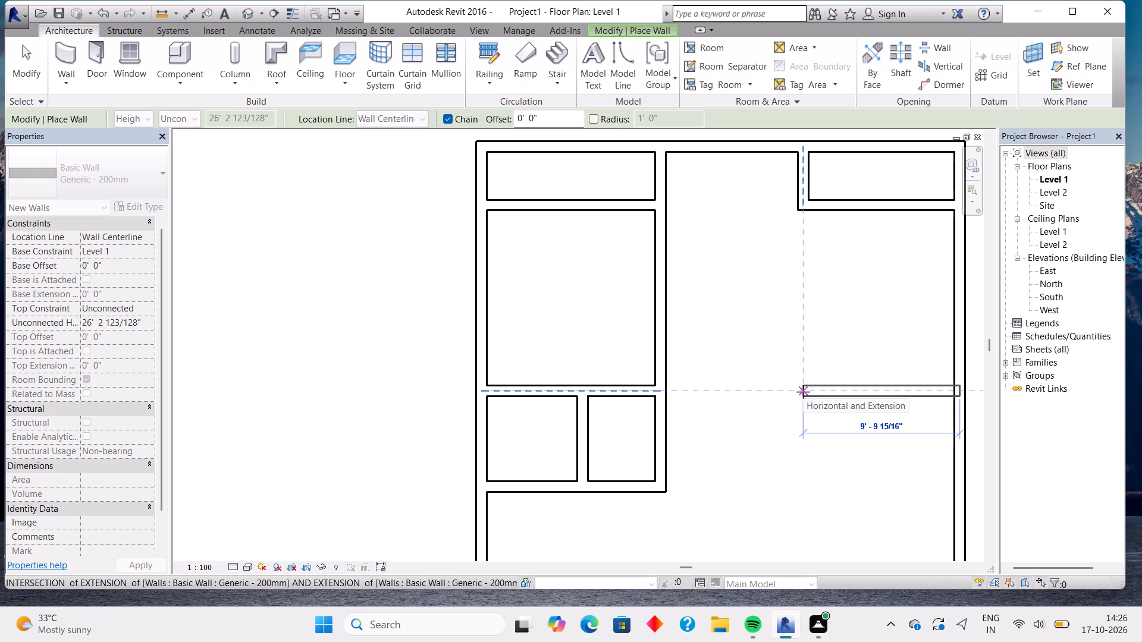
pyautogui.click(803, 392)
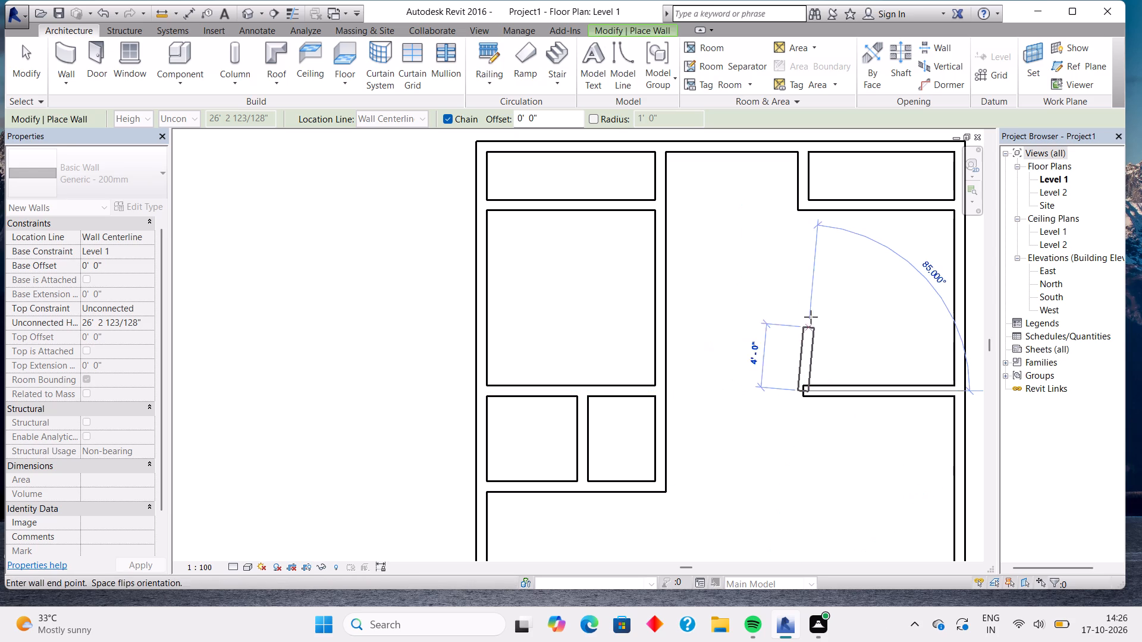
pyautogui.click(803, 211)
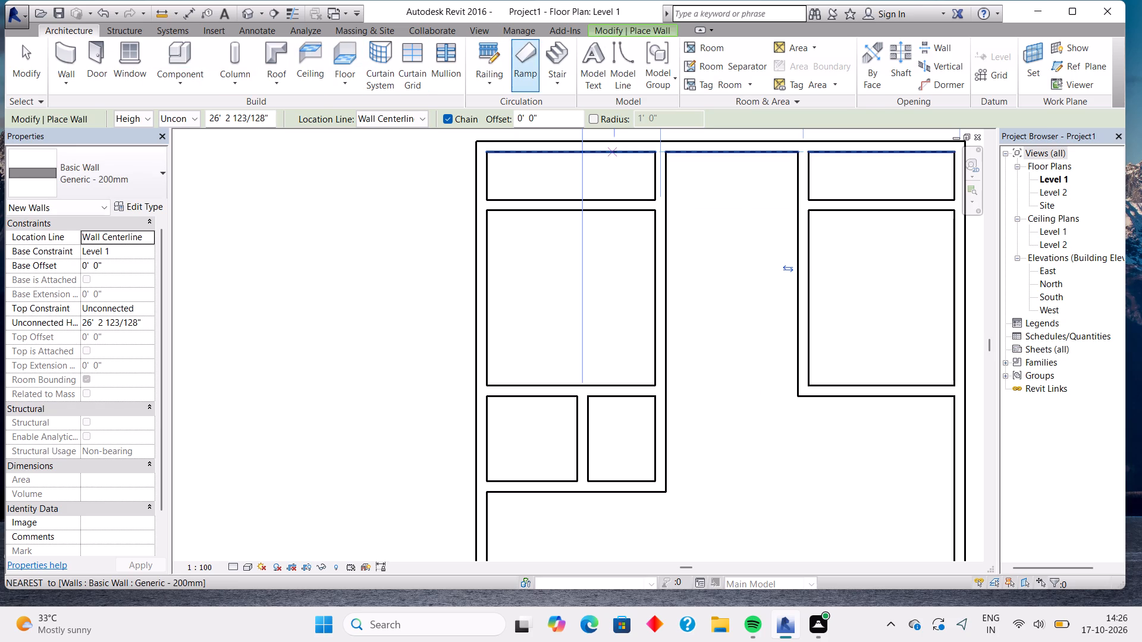
pyautogui.click(76, 49)
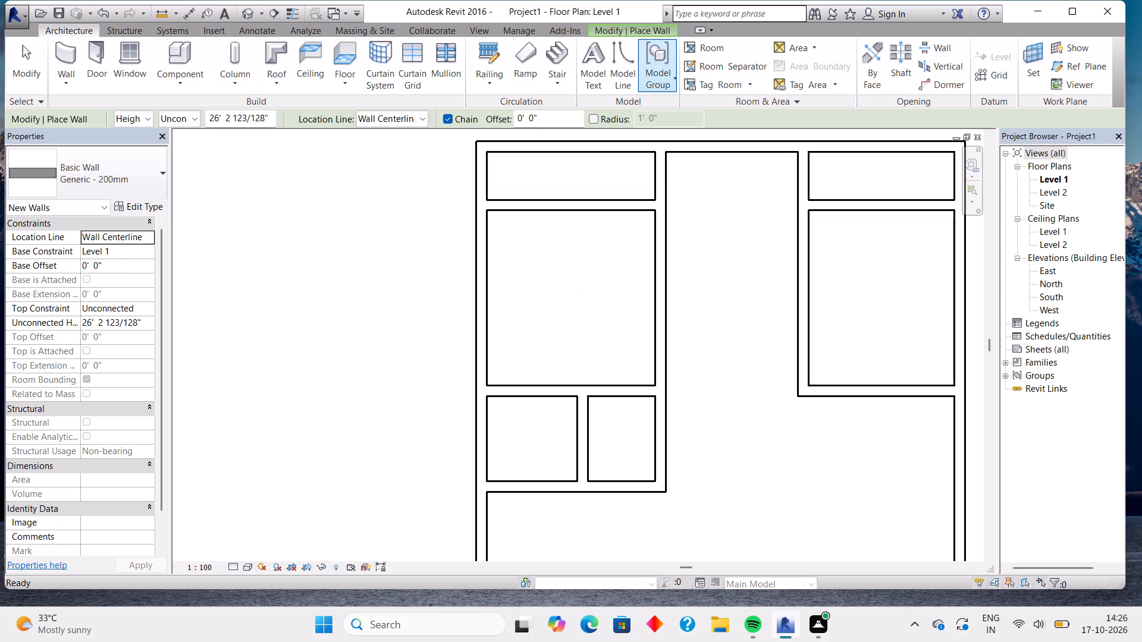
pyautogui.click(63, 56)
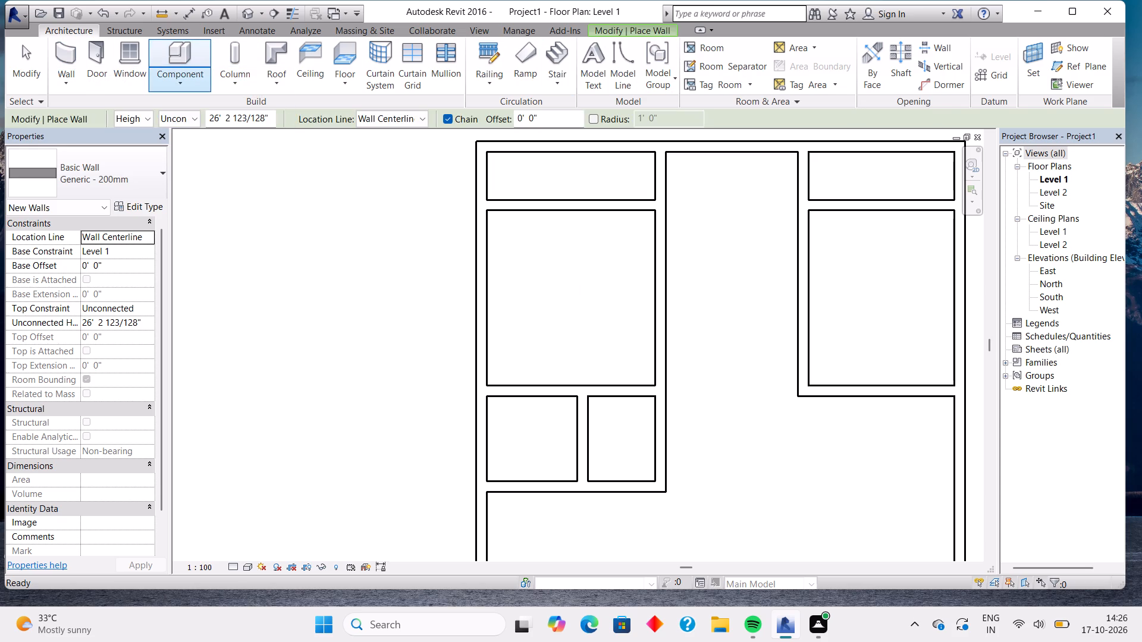
pyautogui.press('Escape')
pyautogui.press('`')
pyautogui.press('Escape')
pyautogui.press('Escape')
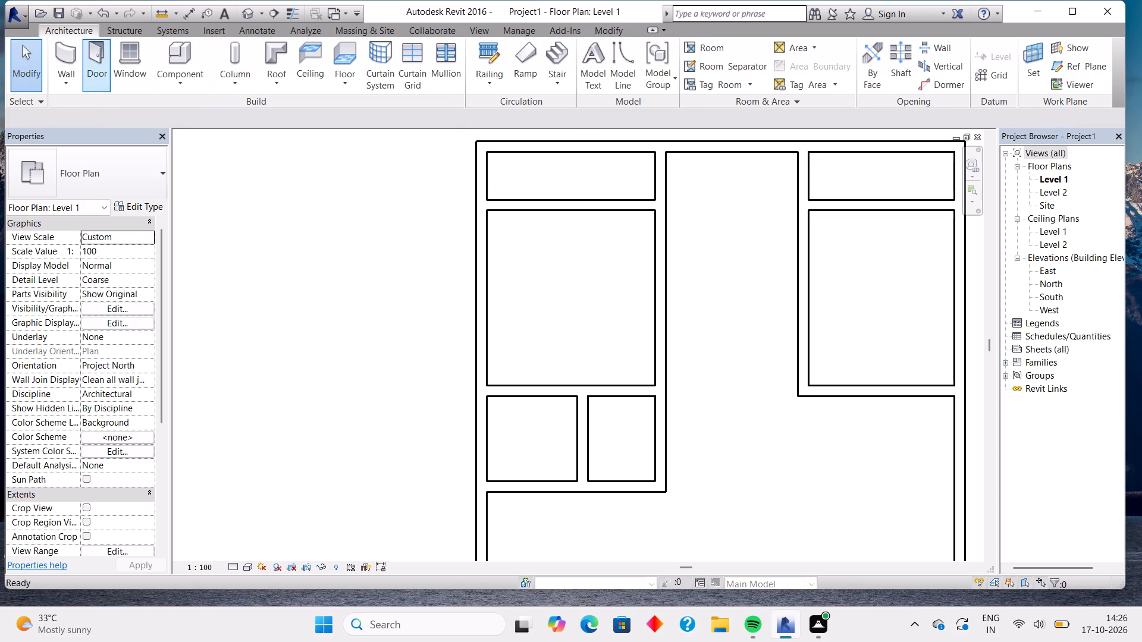
# Measure the inside depth and width of the room below the upper-right room with aligned dimensions.
pyautogui.click(67, 45)
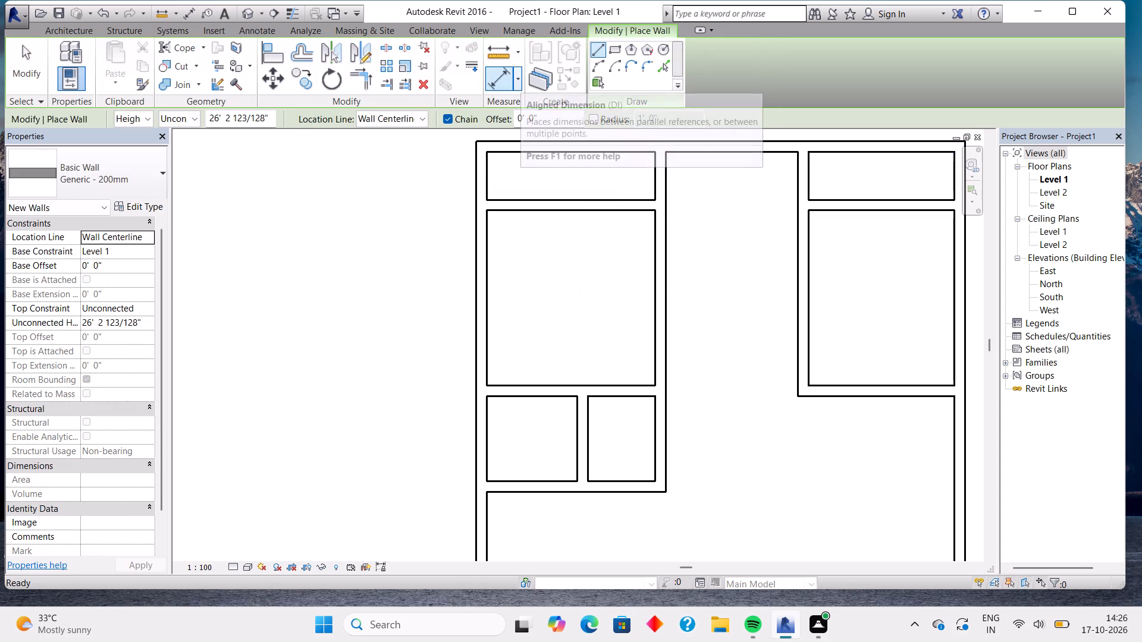
pyautogui.click(500, 80)
pyautogui.click(871, 215)
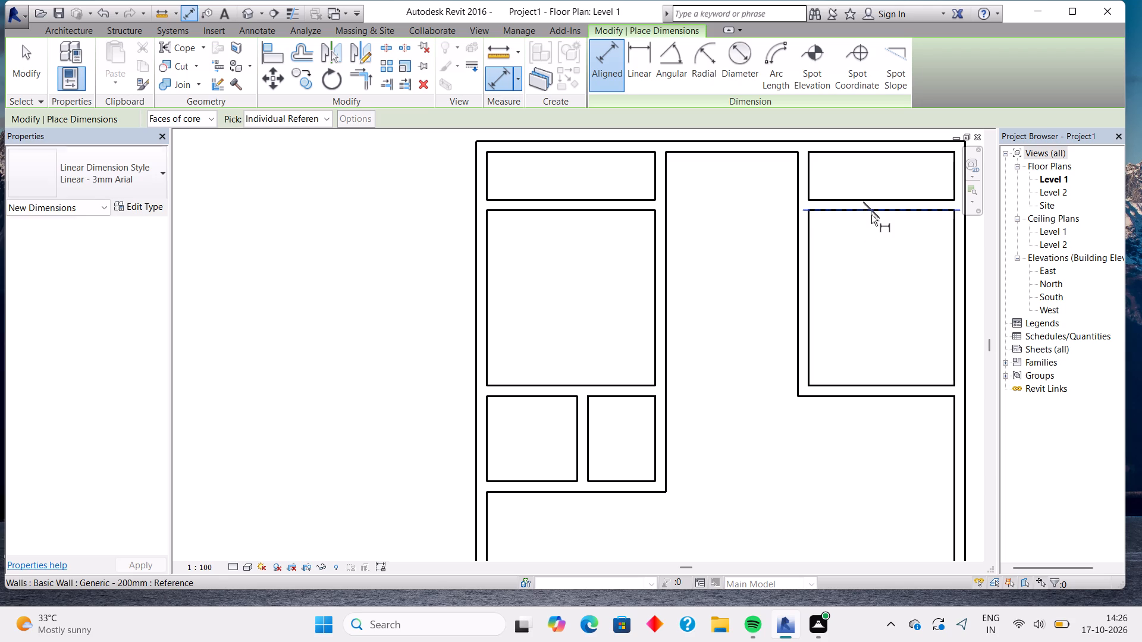
pyautogui.click(864, 386)
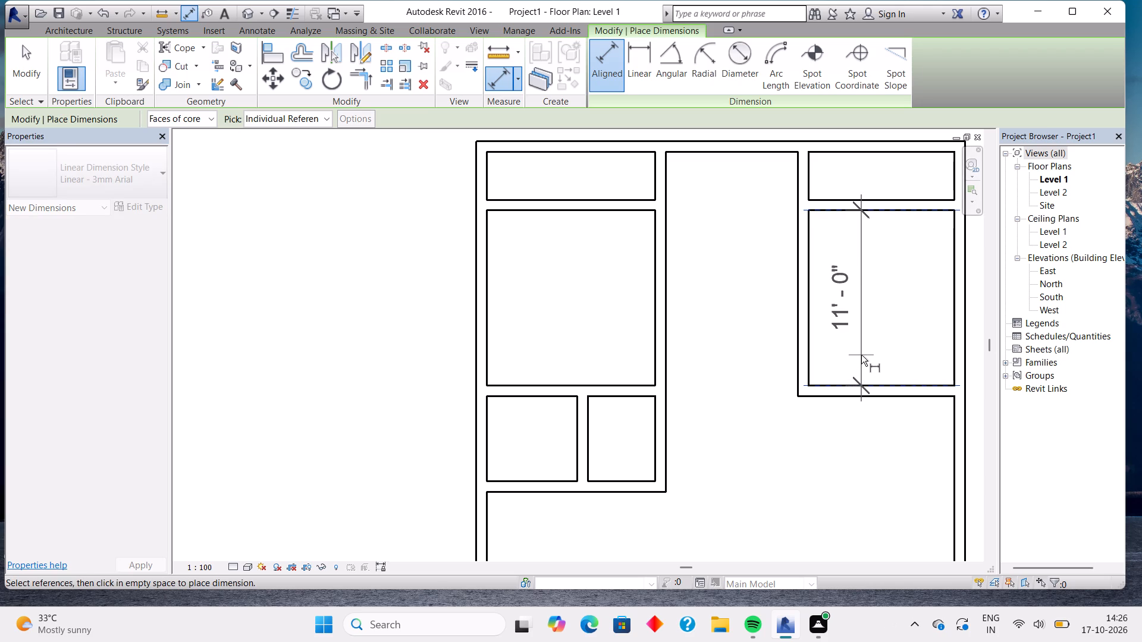
pyautogui.press('Escape')
pyautogui.click(806, 310)
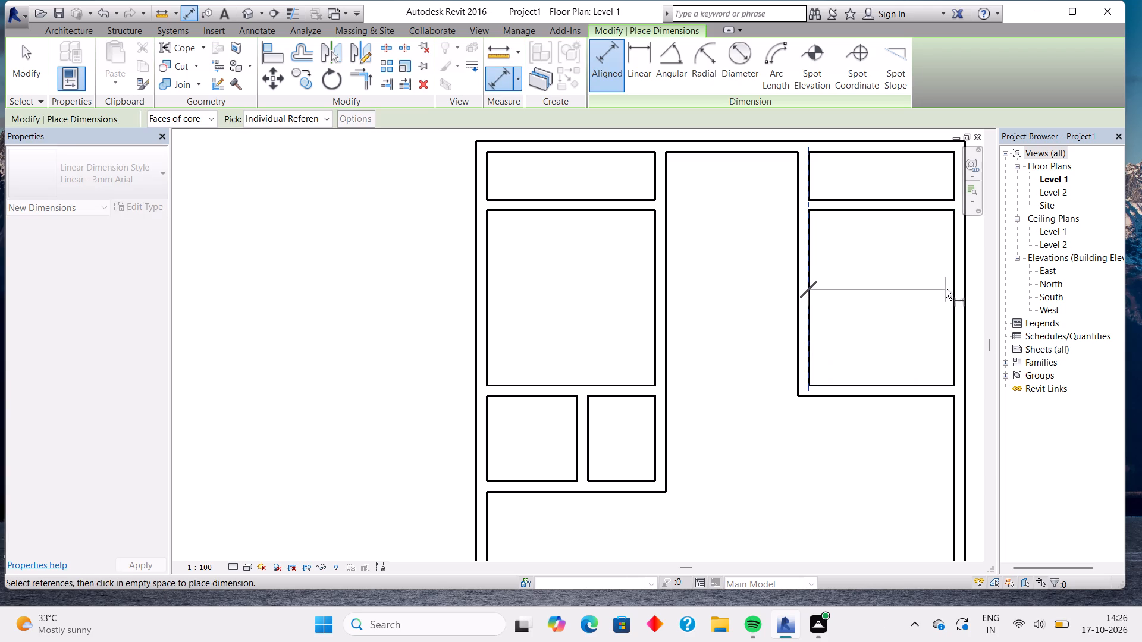
pyautogui.click(953, 275)
pyautogui.press('Escape')
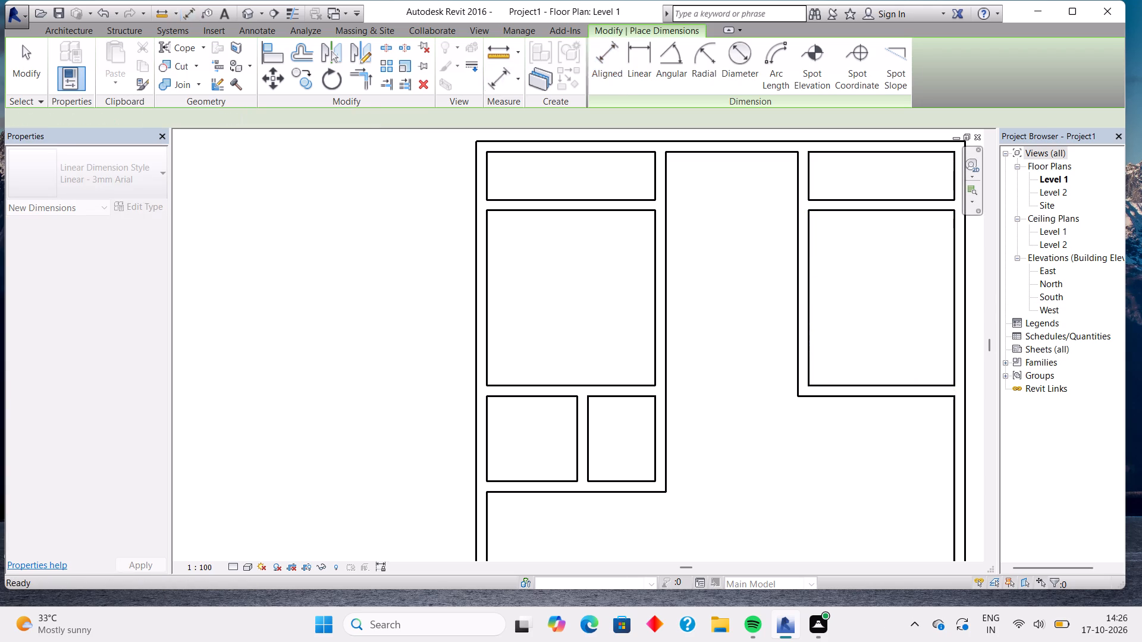
# Measure the inside width of the room below the upper-left room with an aligned dimension.
pyautogui.click(487, 288)
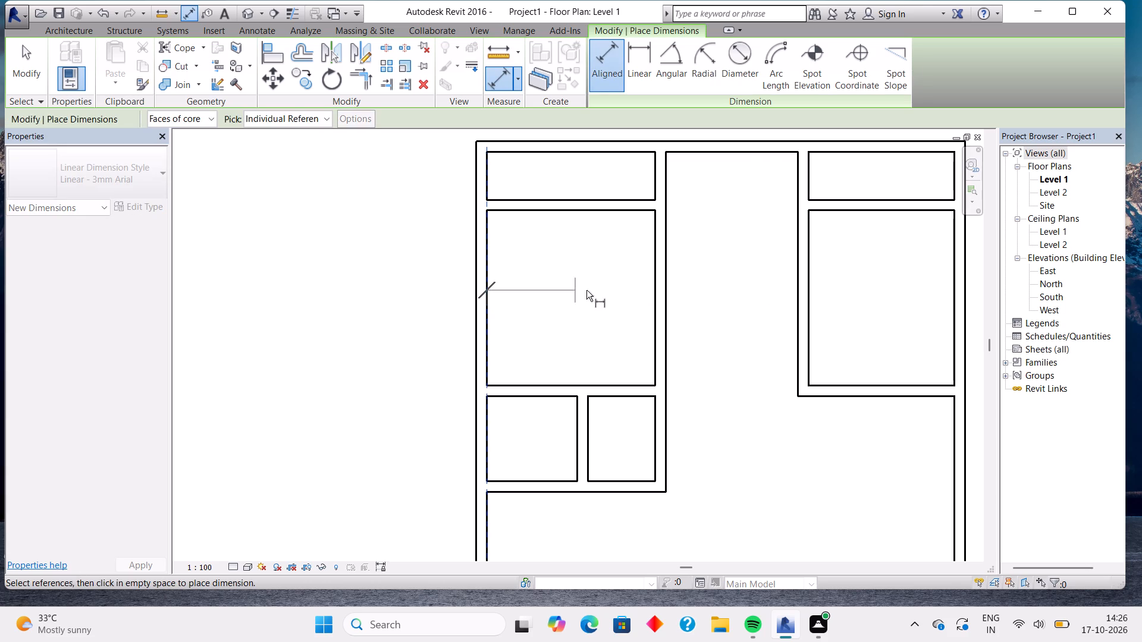
pyautogui.click(655, 278)
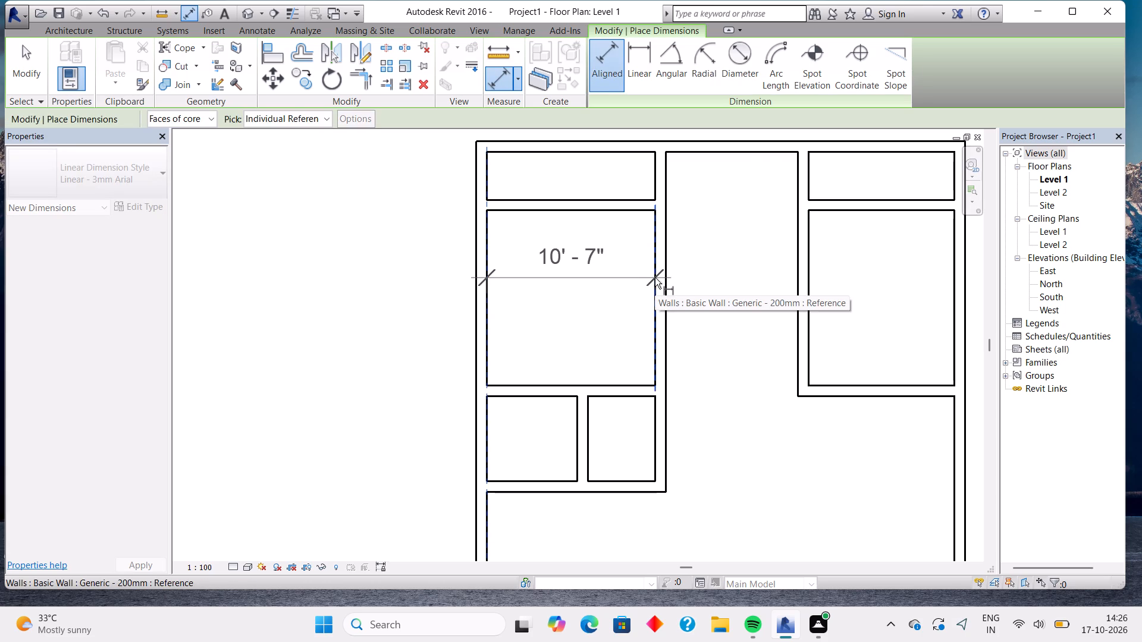
pyautogui.press('Escape')
pyautogui.press('Escape')
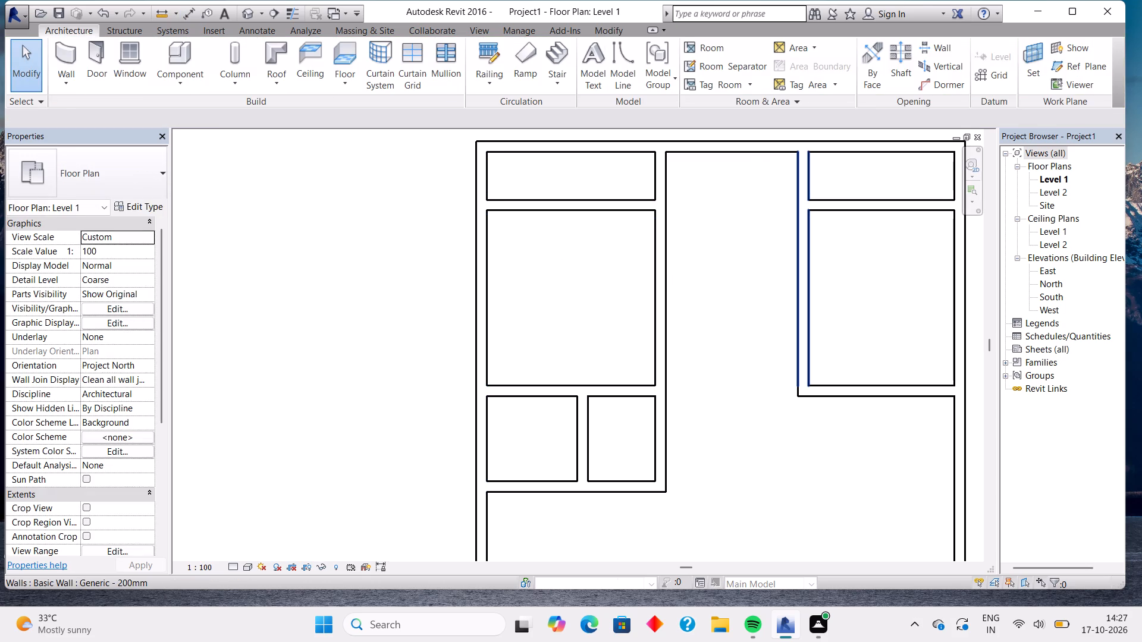
# Nudge the left wall of the room below the upper-right room two increments to the left.
pyautogui.click(808, 272)
pyautogui.press('Left')
pyautogui.press('Left')
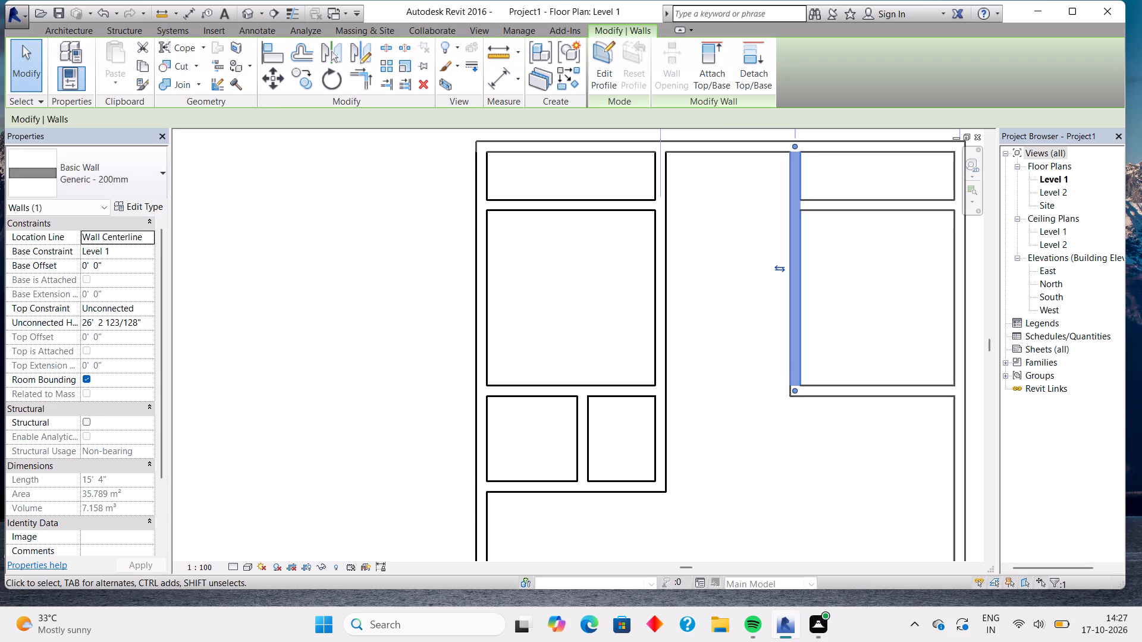
pyautogui.press('Escape')
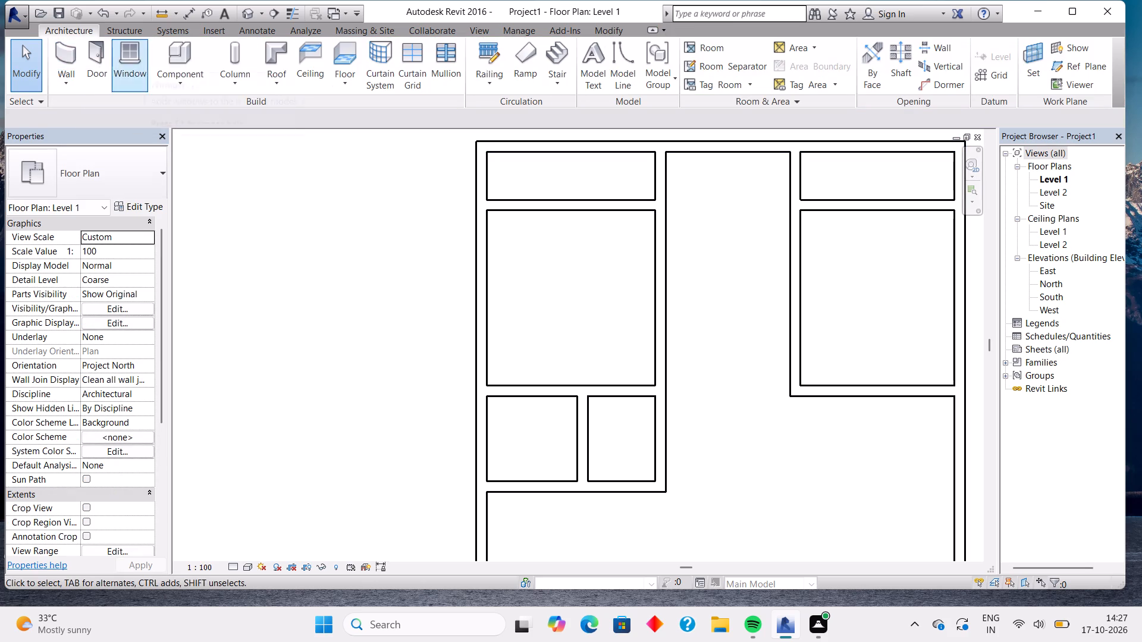
# Measure the inside widths of the large right room and the large left room with aligned dimensions.
pyautogui.click(57, 54)
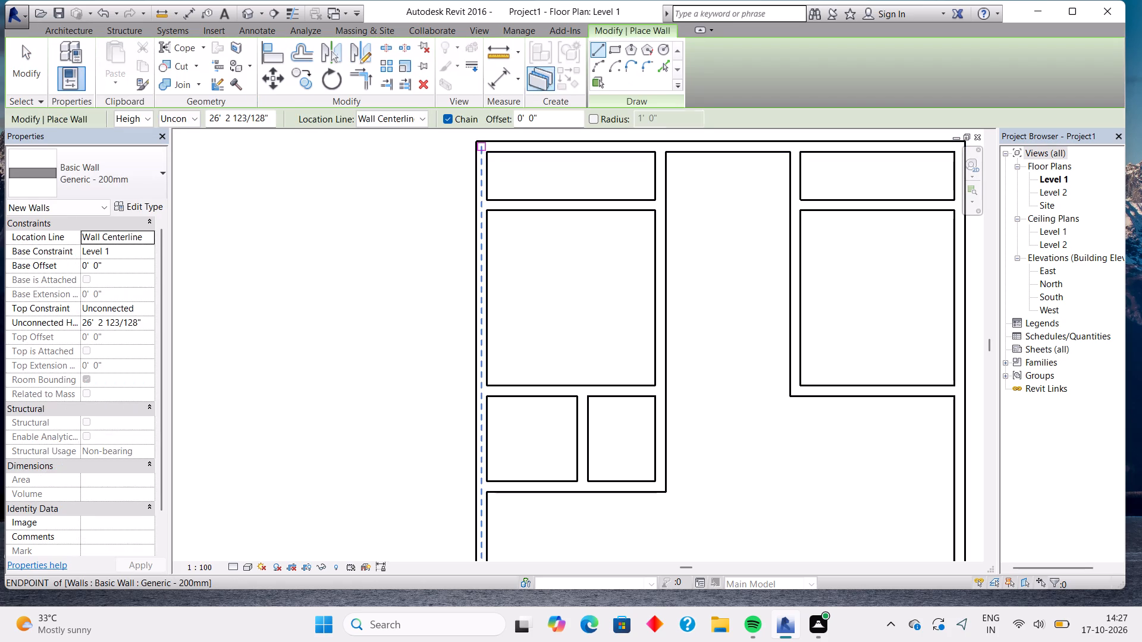
pyautogui.click(500, 77)
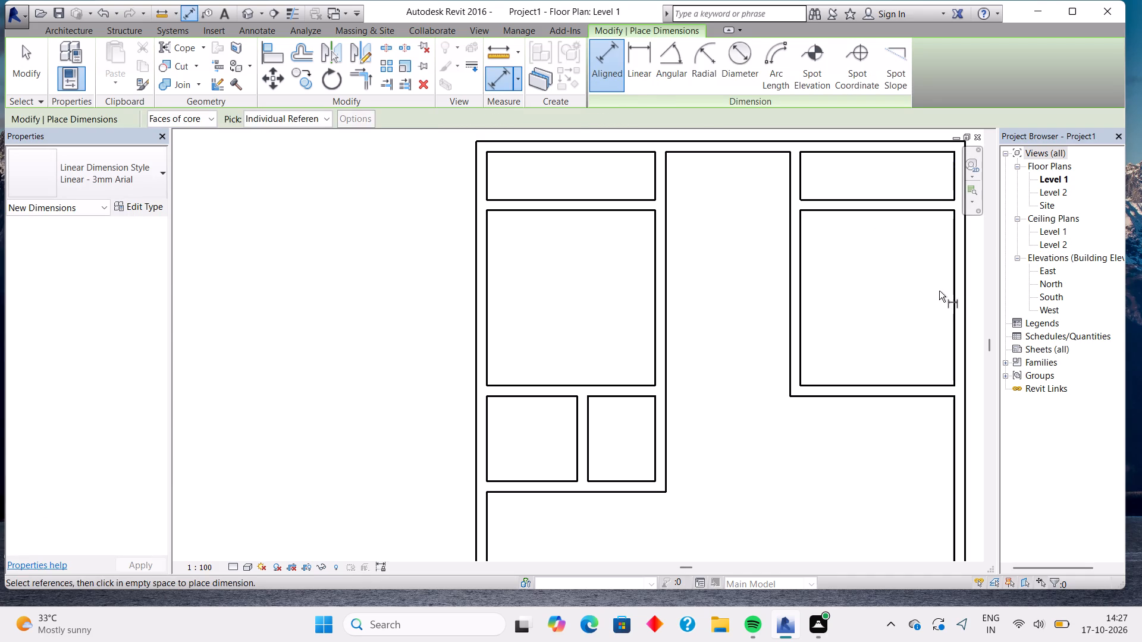
pyautogui.click(951, 274)
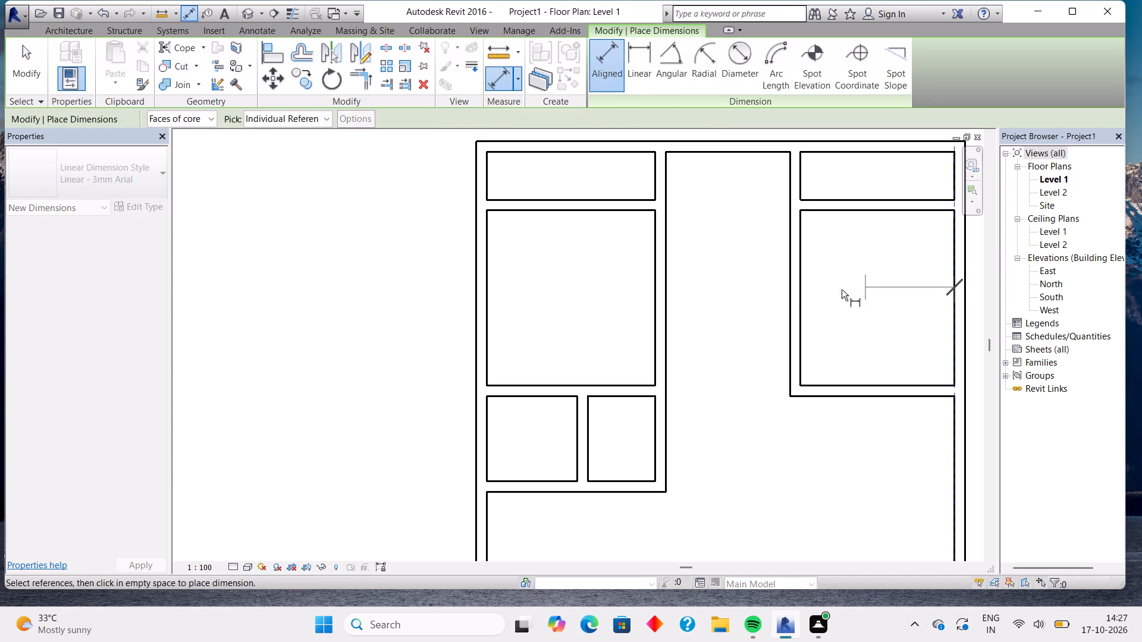
pyautogui.click(799, 292)
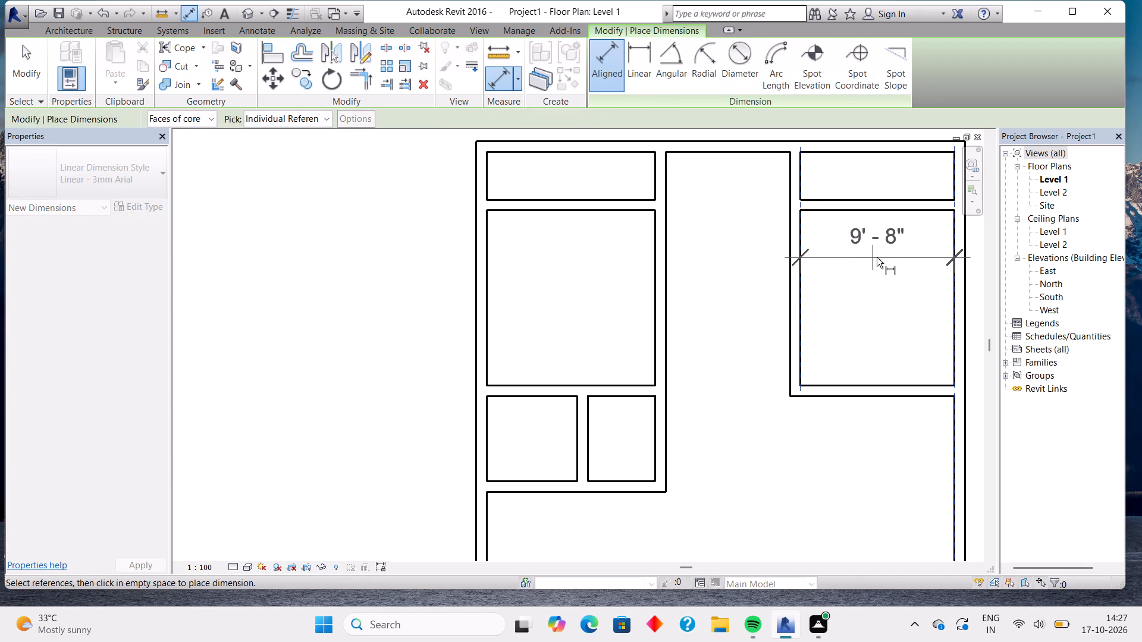
pyautogui.press('Escape')
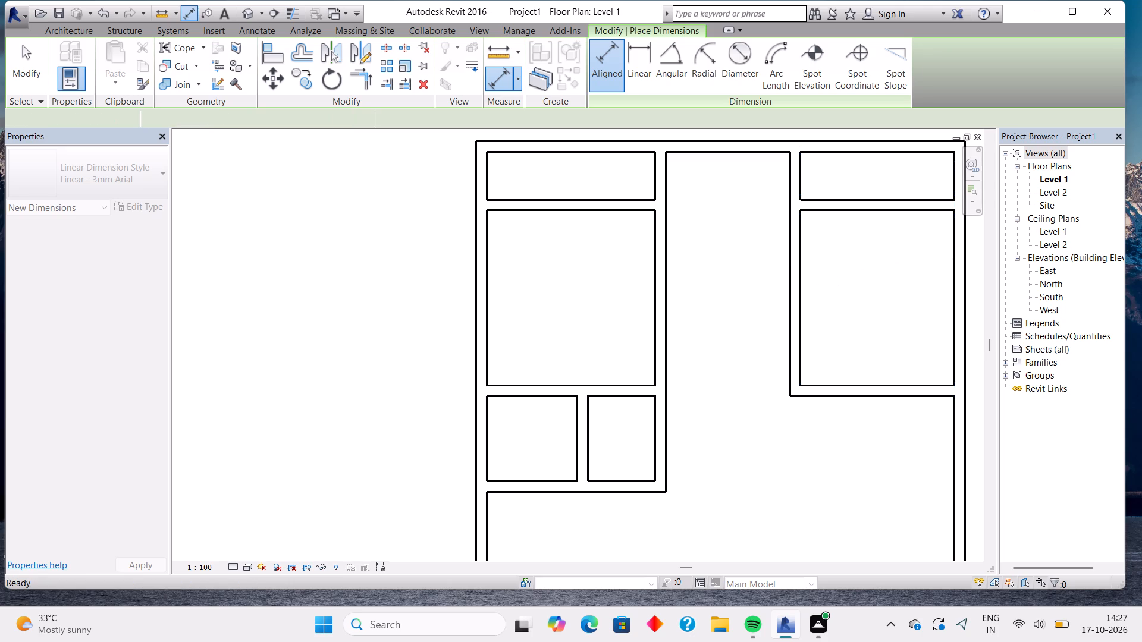
pyautogui.click(655, 282)
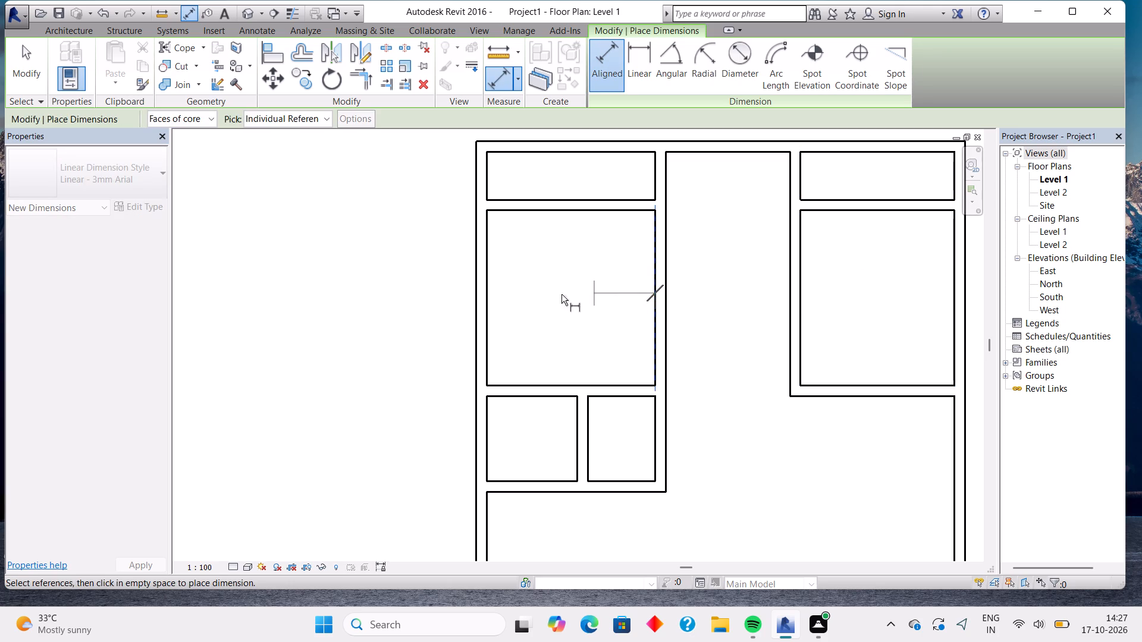
pyautogui.click(484, 291)
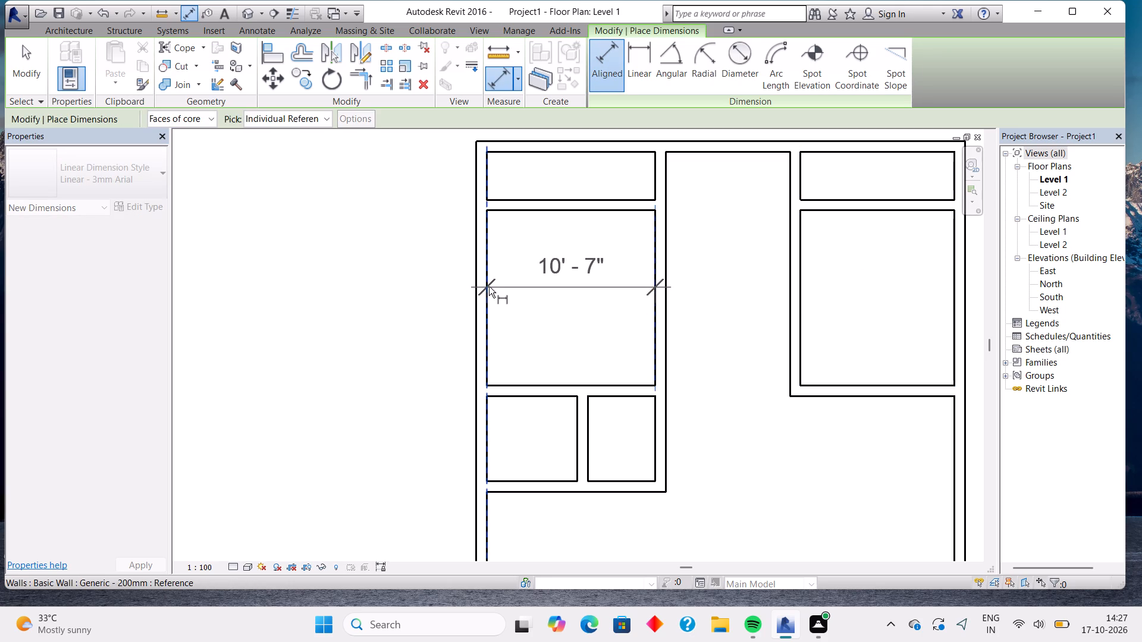
pyautogui.press('Escape')
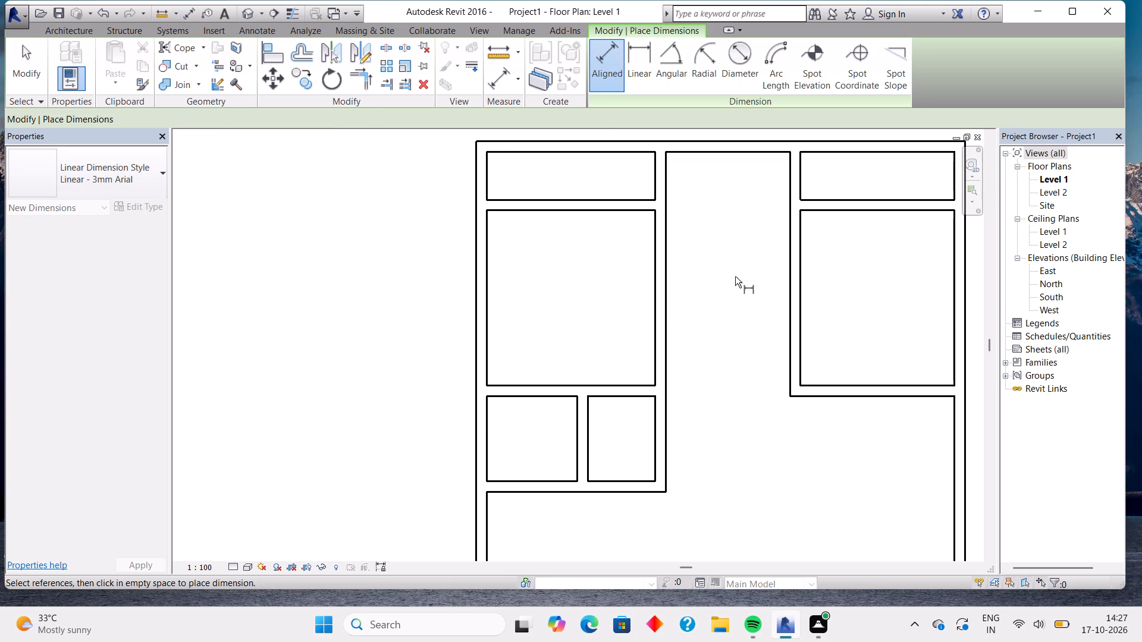
# Nudge the left wall of the large right room two increments to the left.
pyautogui.scroll(-4, 858, 266)
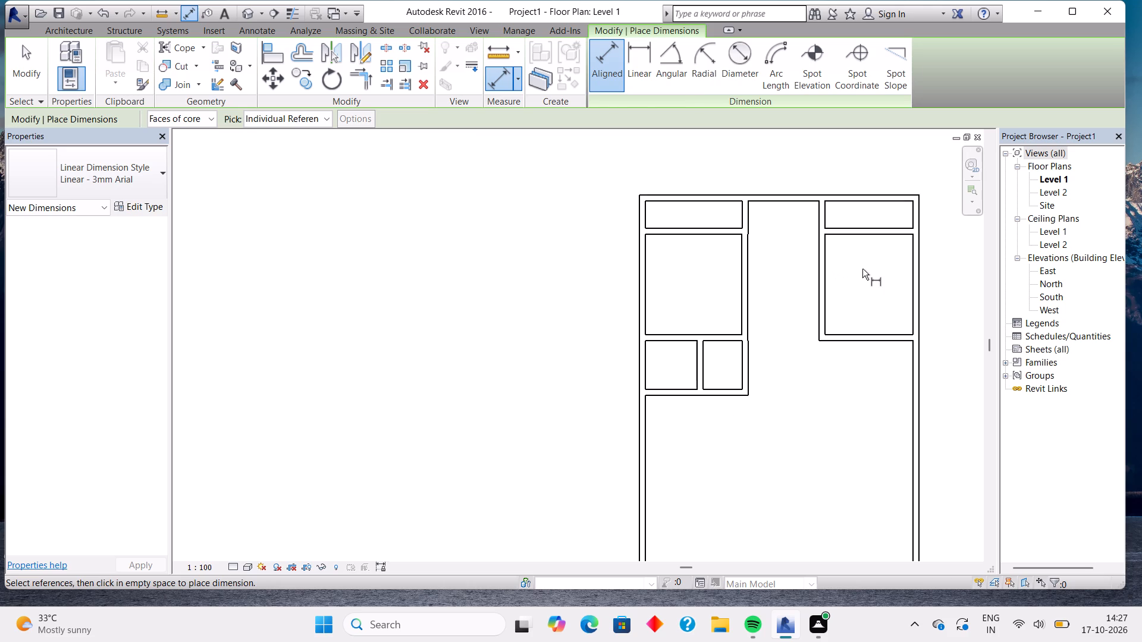
pyautogui.moveTo(862, 266); pyautogui.dragTo(823, 220, button='middle')
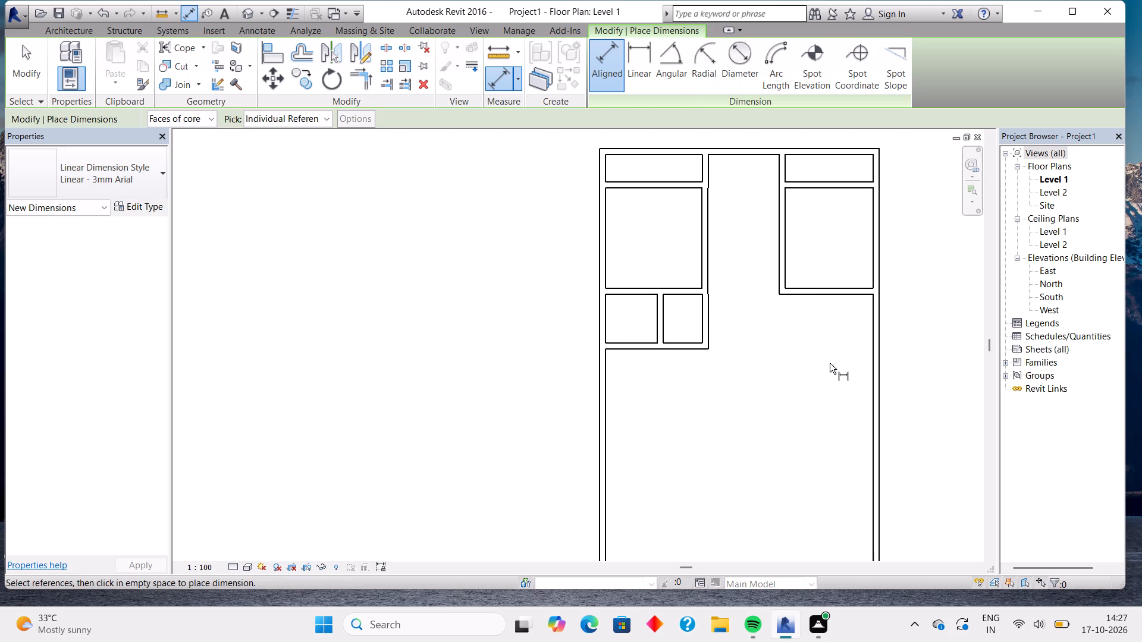
pyautogui.press('Escape')
pyautogui.click(782, 243)
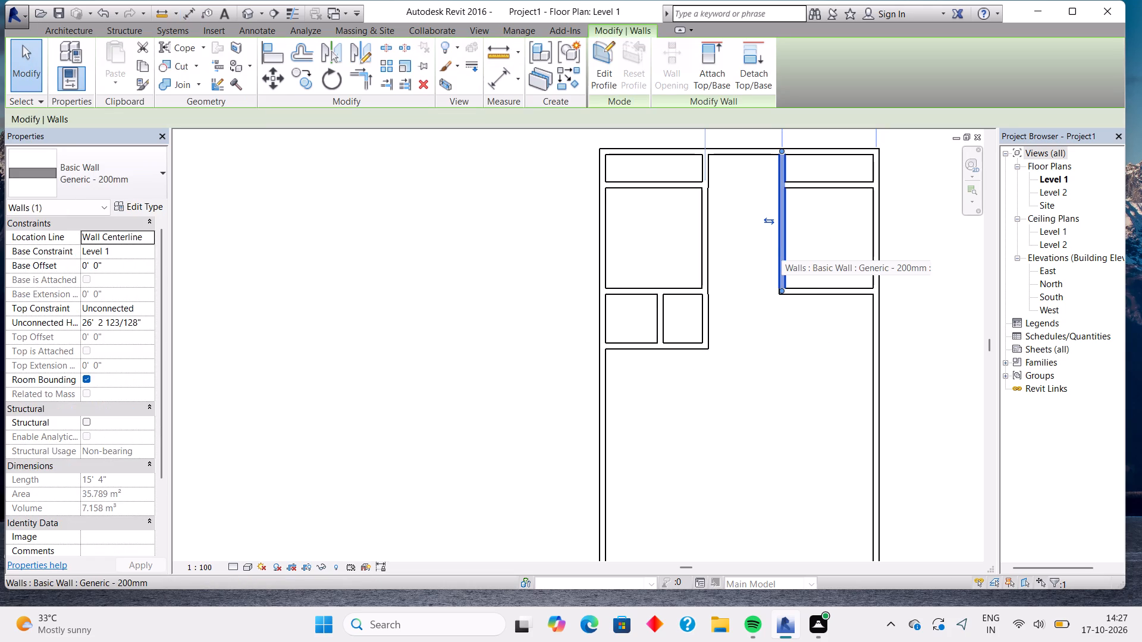
pyautogui.press('Left')
pyautogui.press('Left')
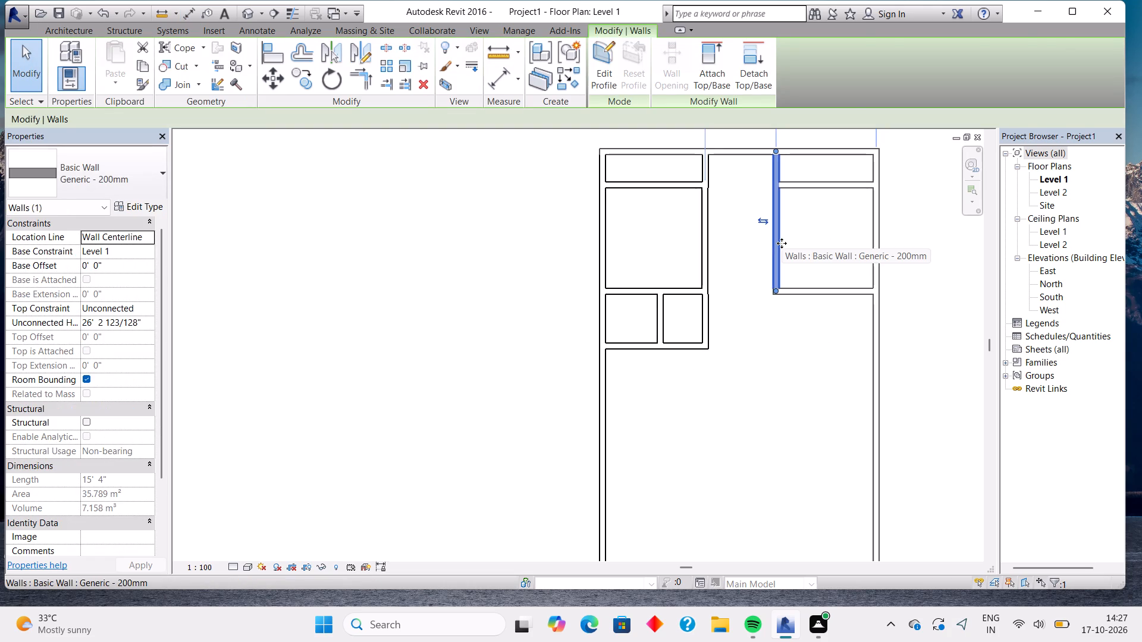
pyautogui.press('Escape')
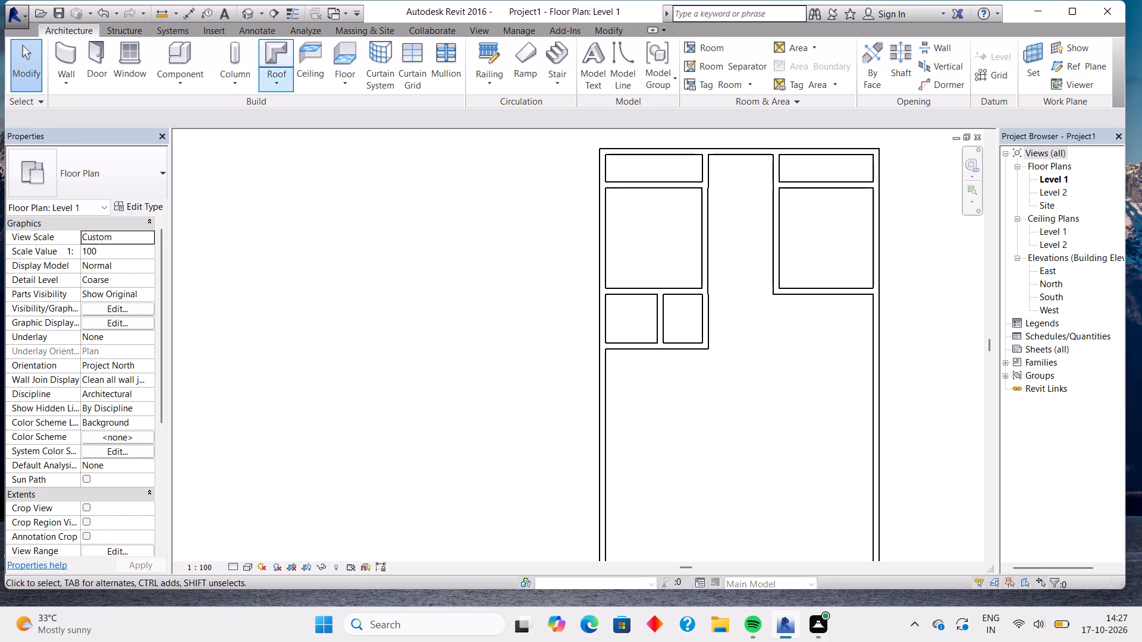
# Measure the inside widths of the large right and left rooms again with aligned dimensions.
pyautogui.click(49, 46)
pyautogui.click(59, 49)
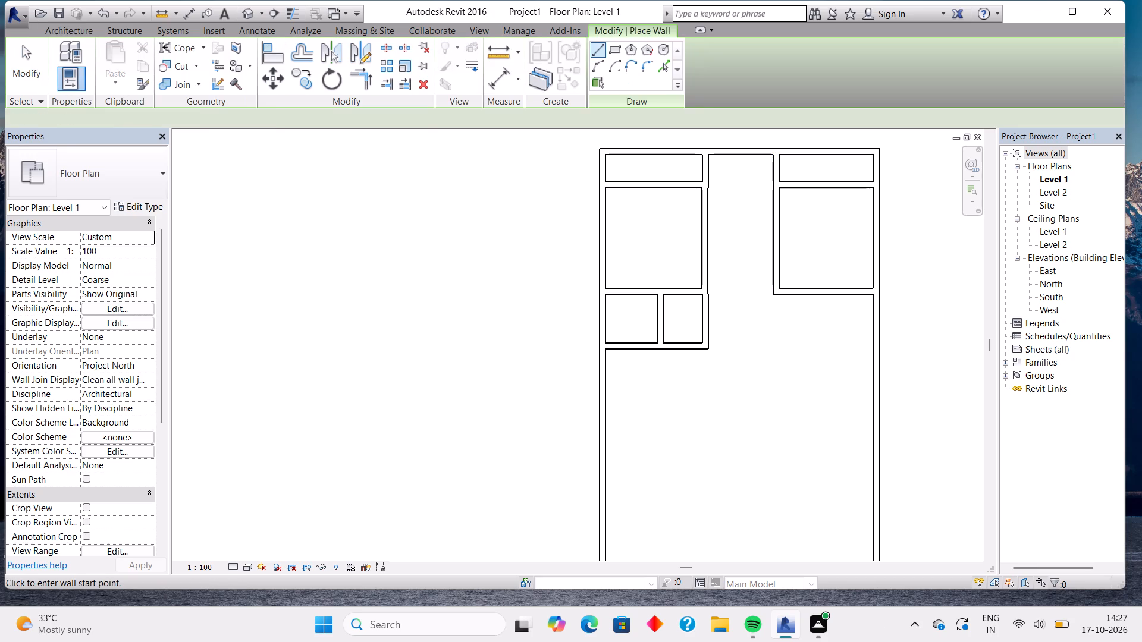
pyautogui.click(501, 79)
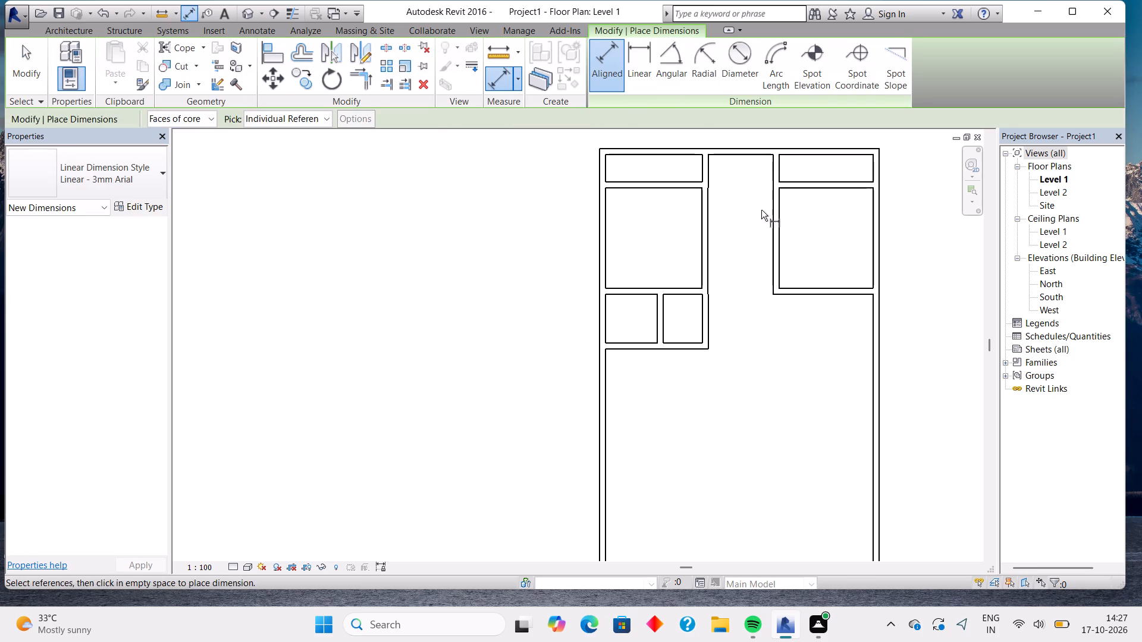
pyautogui.scroll(5, 767, 217)
pyautogui.moveTo(752, 219); pyautogui.dragTo(550, 243, button='middle')
pyautogui.scroll(1, 746, 222)
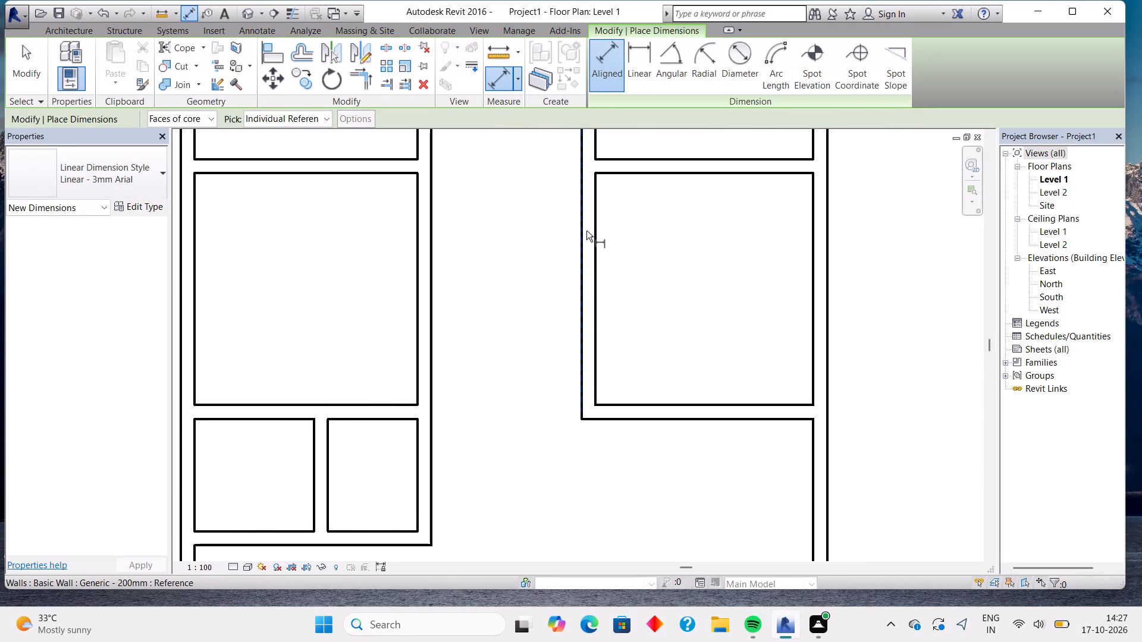
pyautogui.click(595, 219)
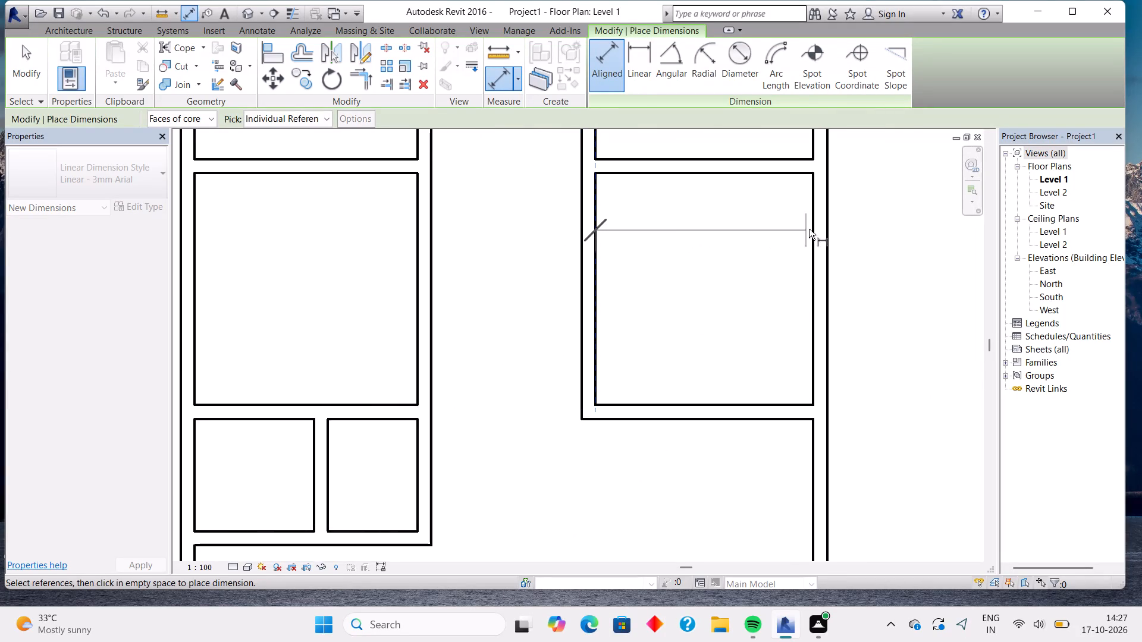
pyautogui.click(812, 227)
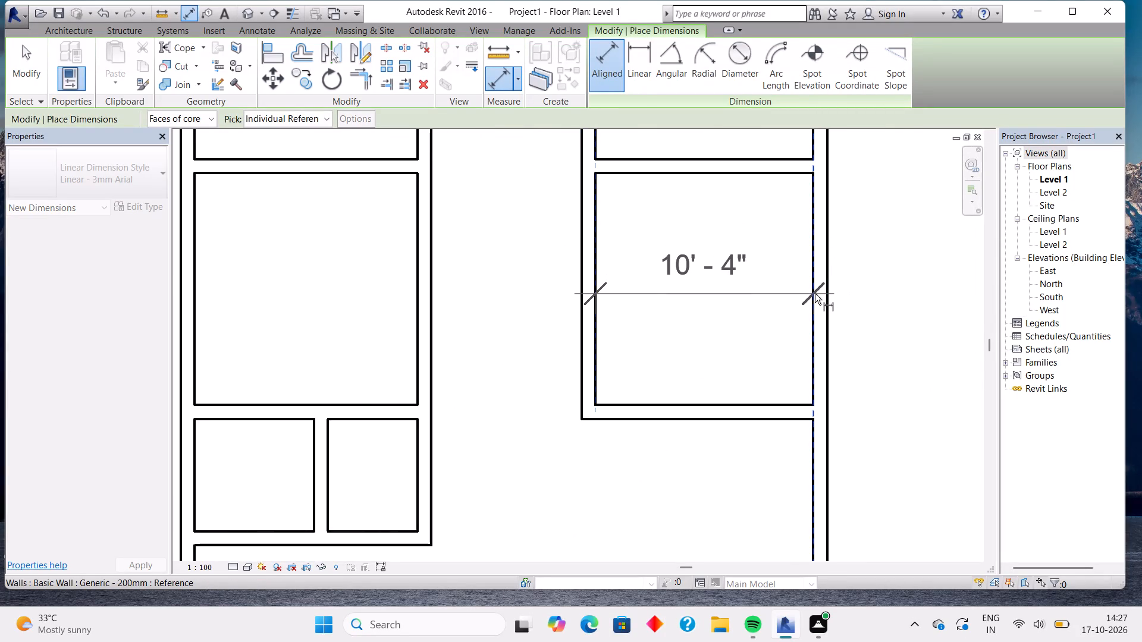
pyautogui.press('Escape')
pyautogui.scroll(-3, 754, 261)
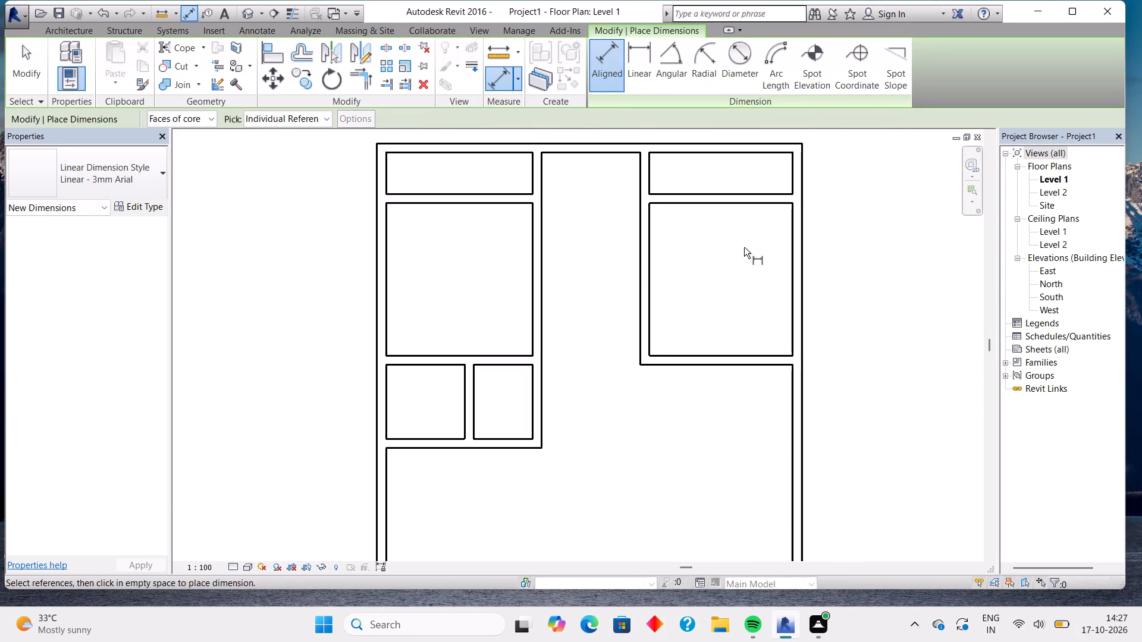
pyautogui.click(387, 272)
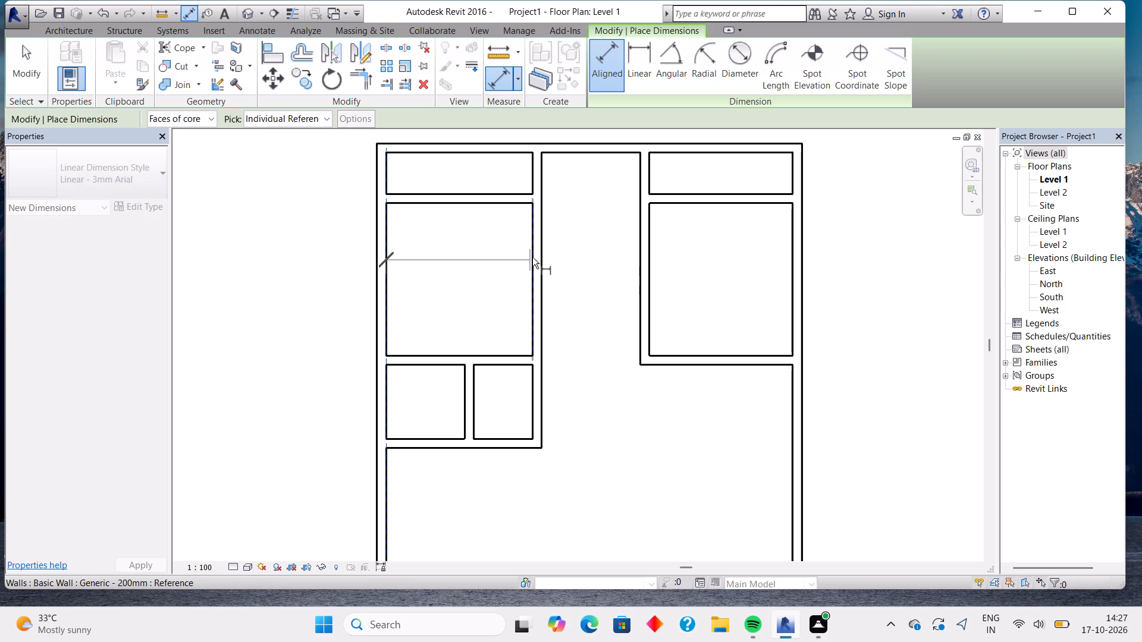
pyautogui.click(532, 257)
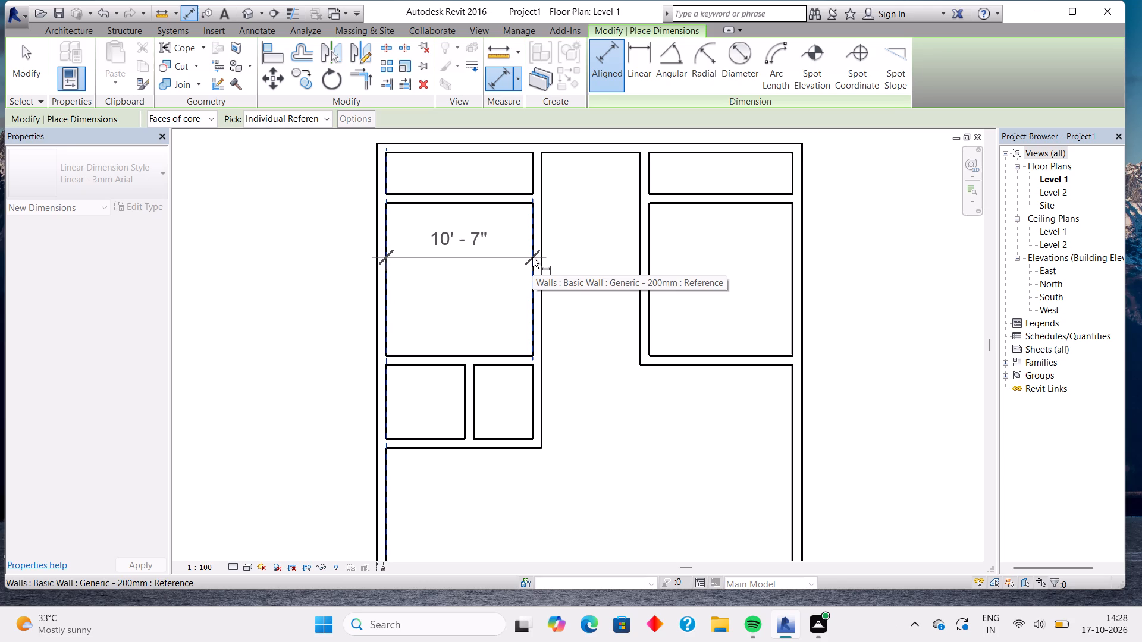
pyautogui.press('Escape')
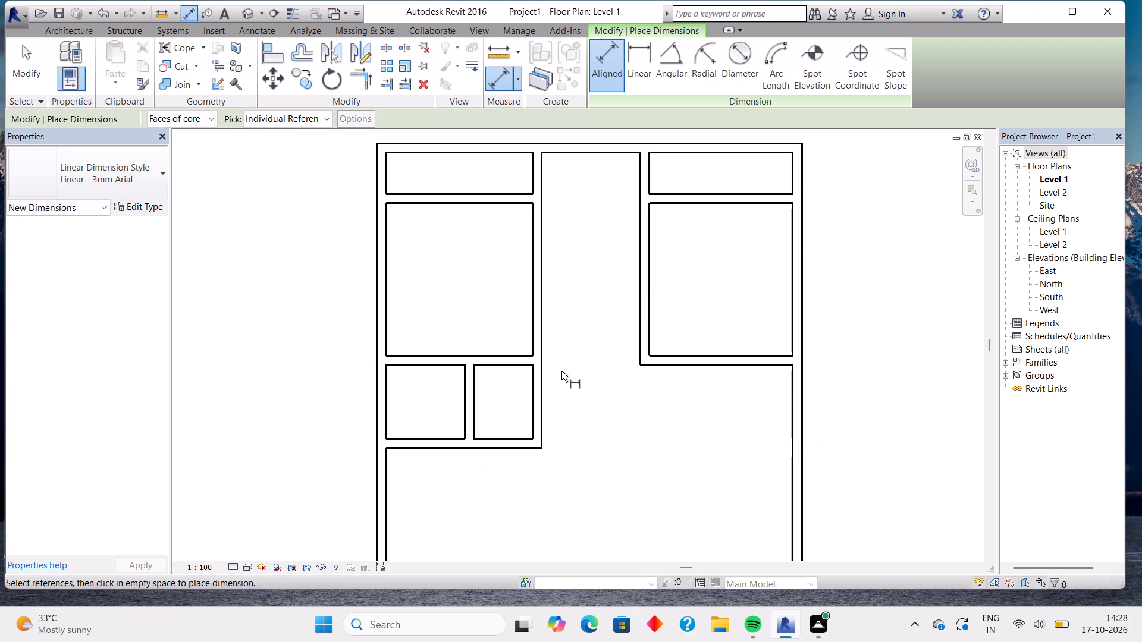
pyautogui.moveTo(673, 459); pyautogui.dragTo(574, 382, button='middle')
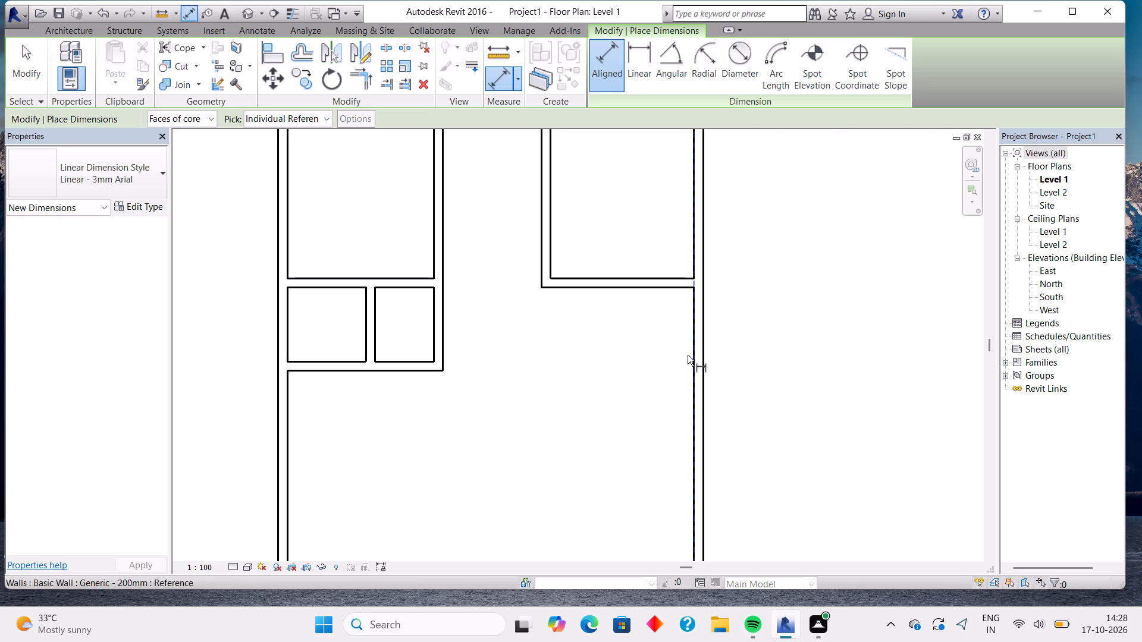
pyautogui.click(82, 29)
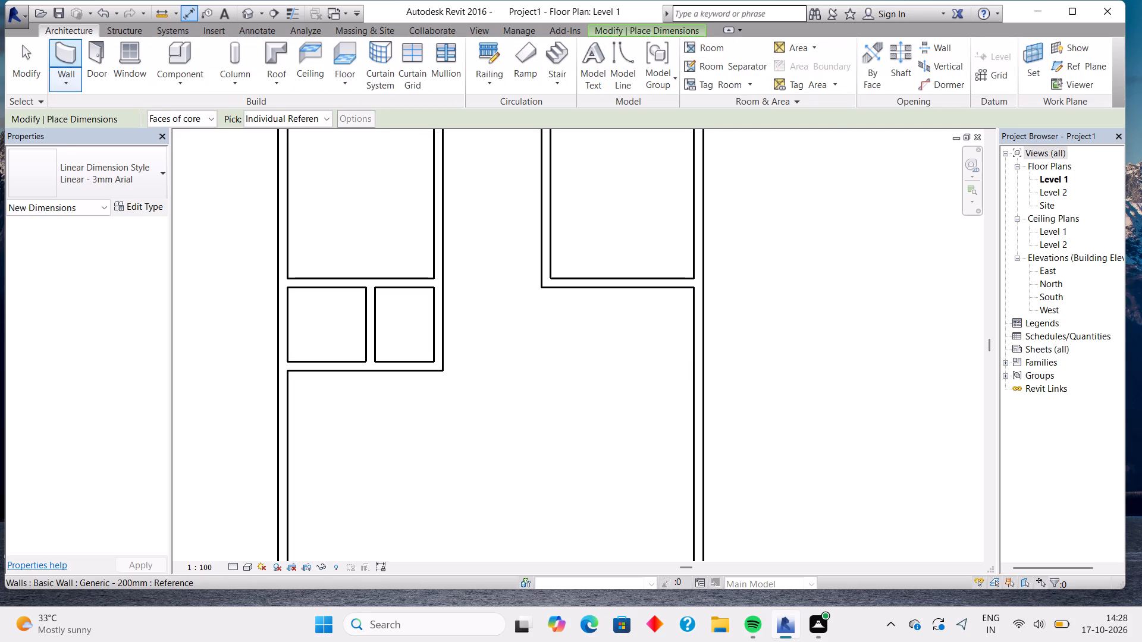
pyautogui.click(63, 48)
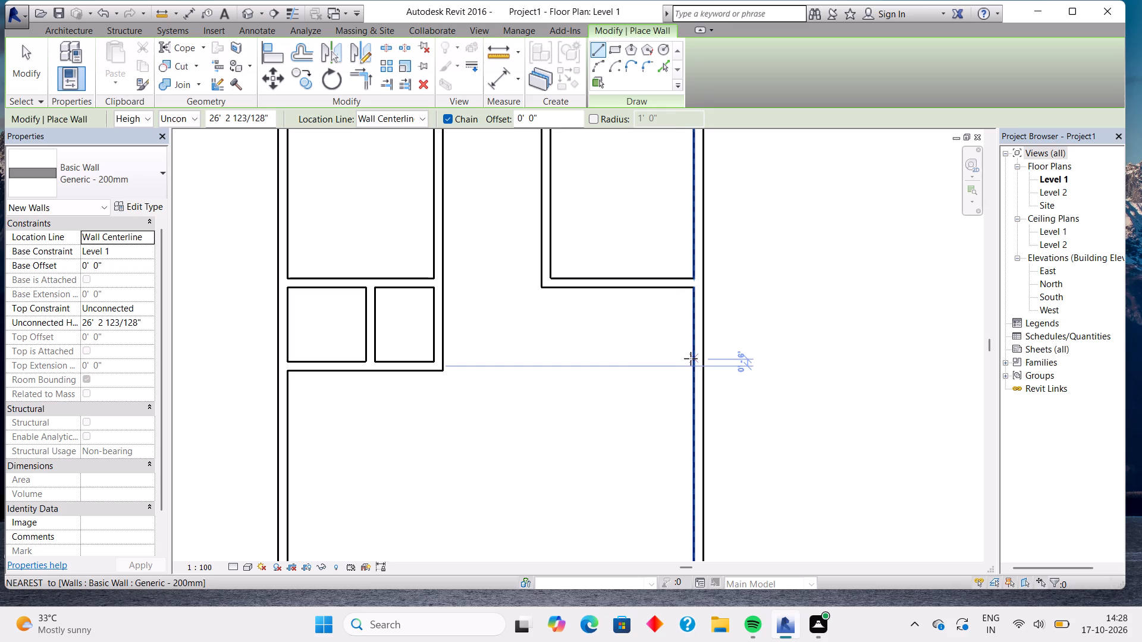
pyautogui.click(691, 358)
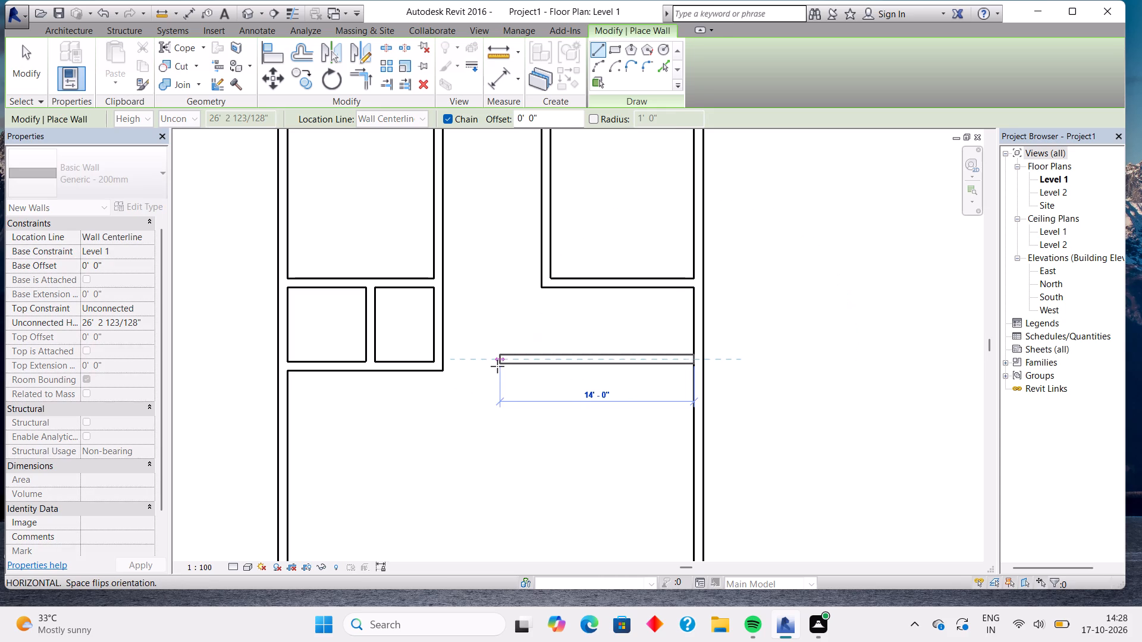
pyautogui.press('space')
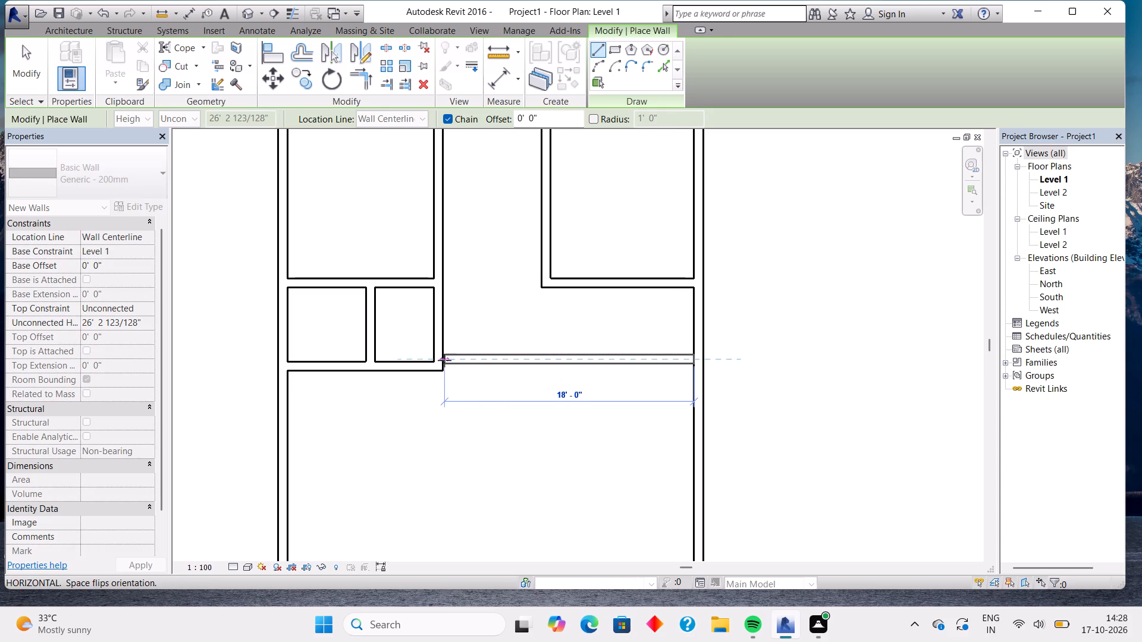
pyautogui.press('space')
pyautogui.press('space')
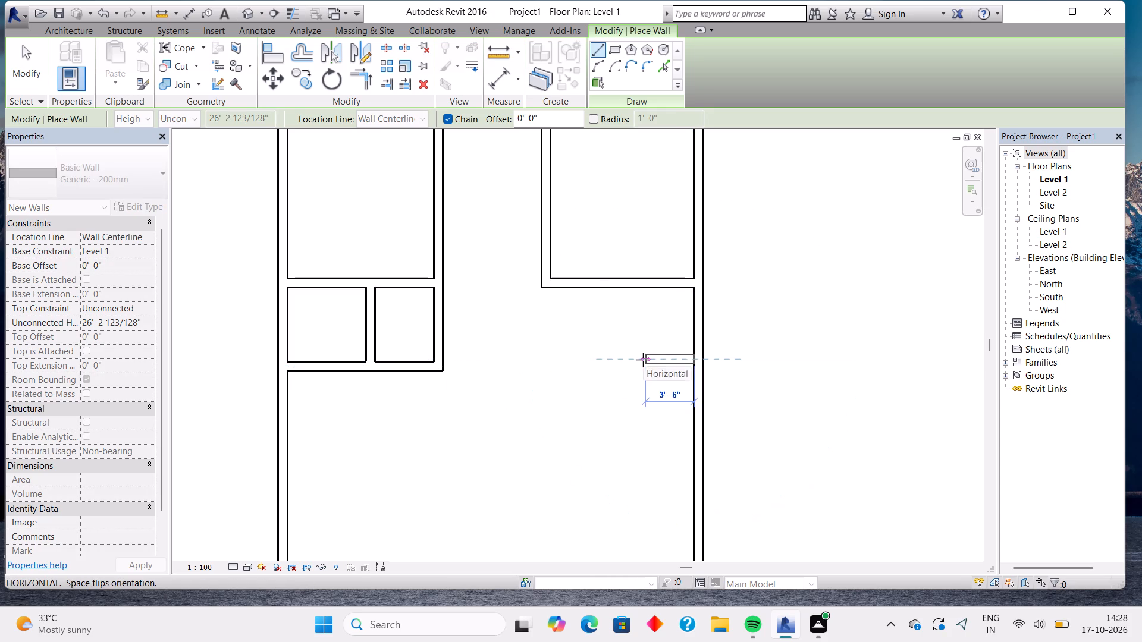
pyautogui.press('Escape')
# Draw walls for a small room below the large right room: 6' 6" inward from the right exterior wall, level with the left rooms' lower wall, and up.
pyautogui.click(700, 364)
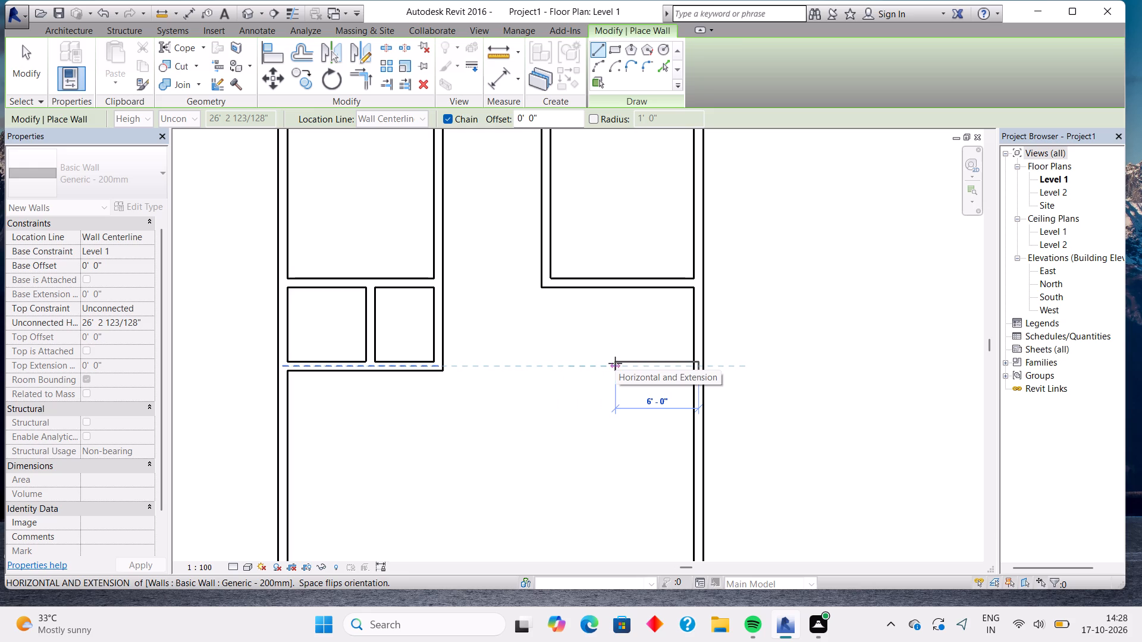
pyautogui.click(609, 361)
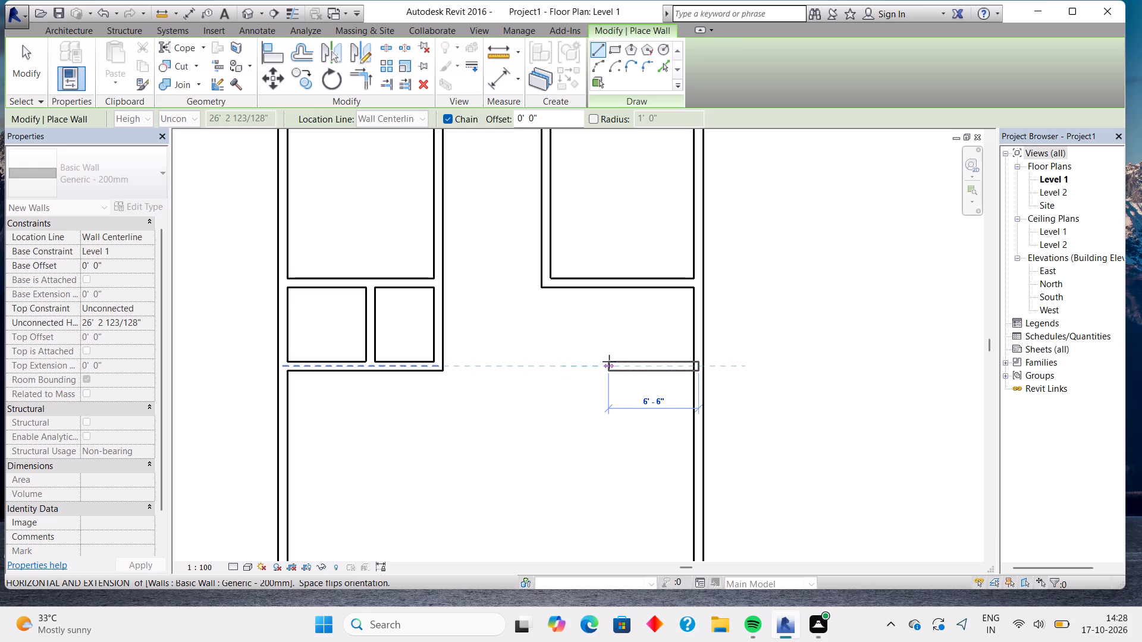
pyautogui.click(616, 293)
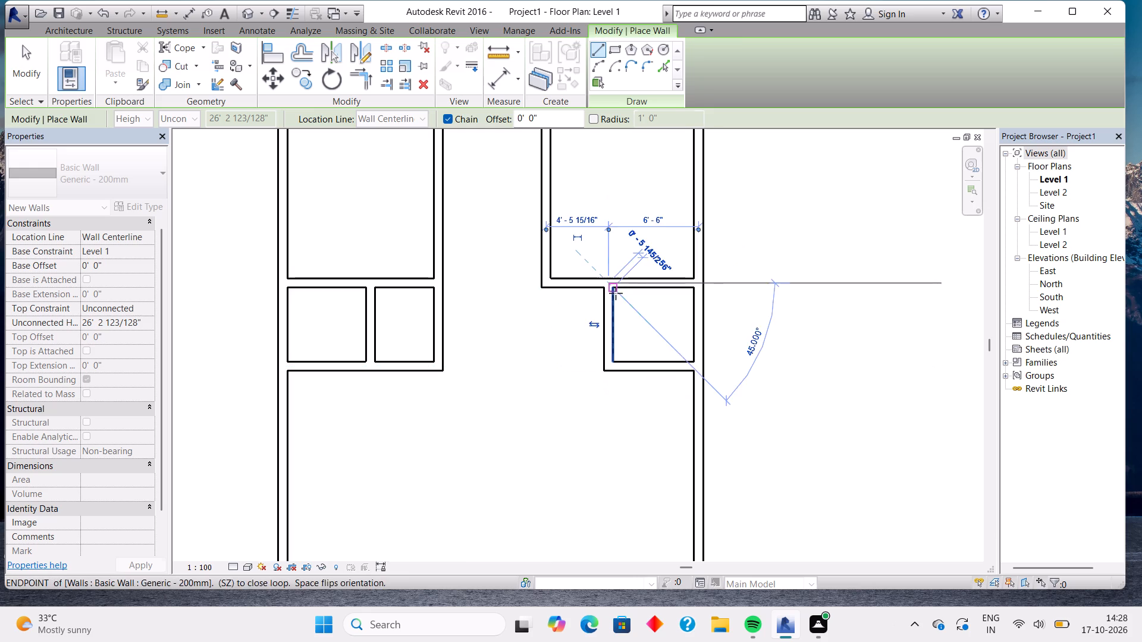
pyautogui.press('Escape')
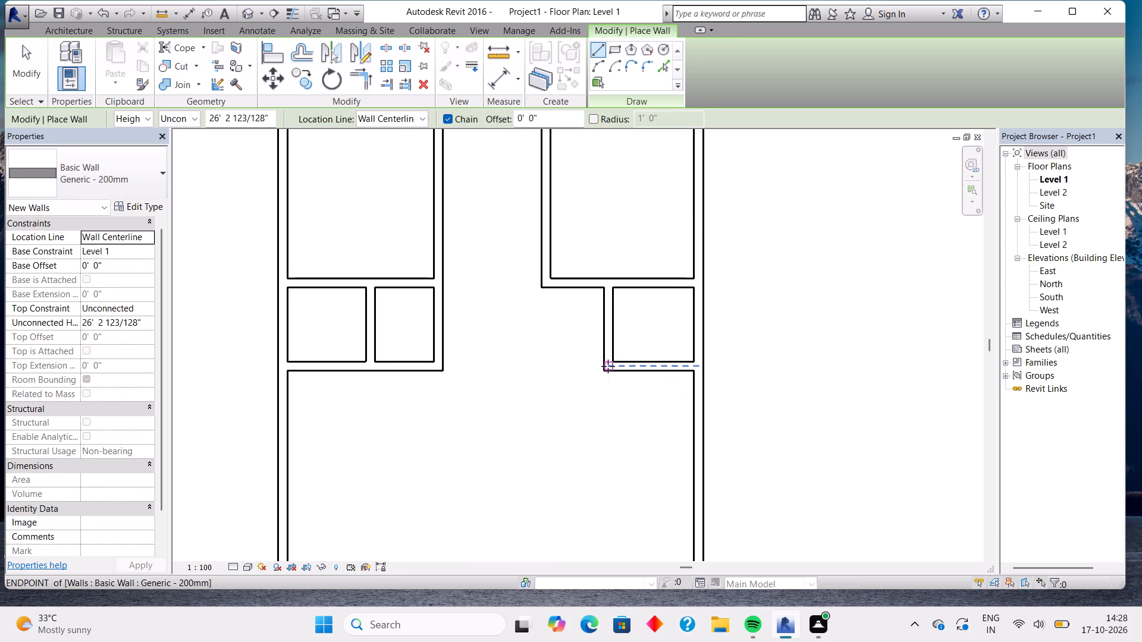
# Draw walls for an adjoining small room, about 4' 6" inward to the line of the large right room's left wall and up to its lower wall.
pyautogui.click(608, 366)
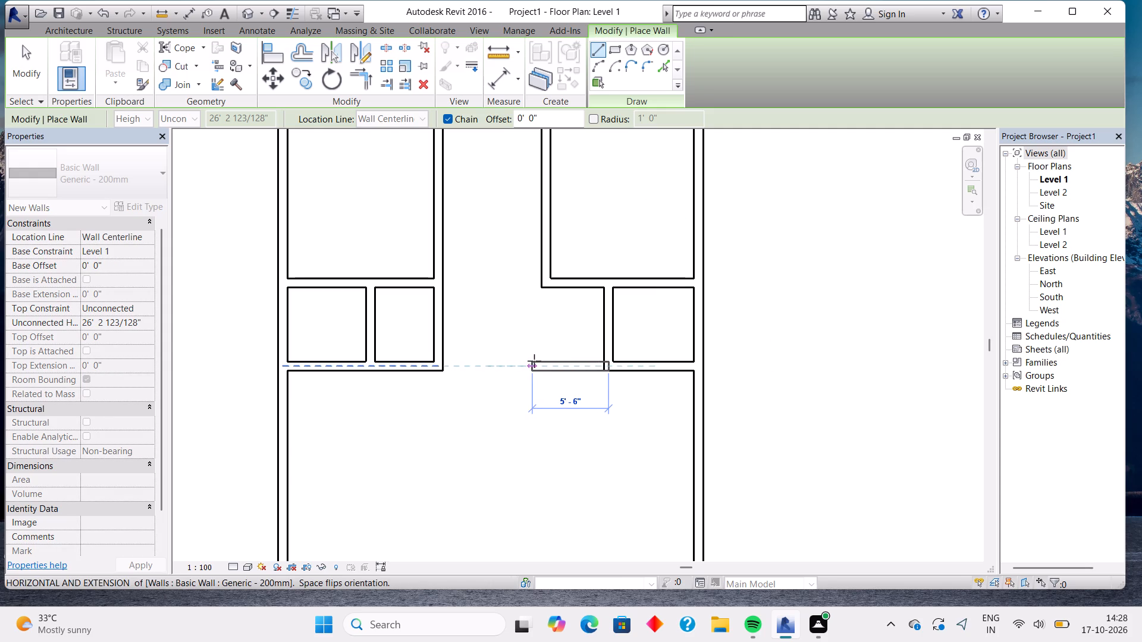
pyautogui.click(544, 362)
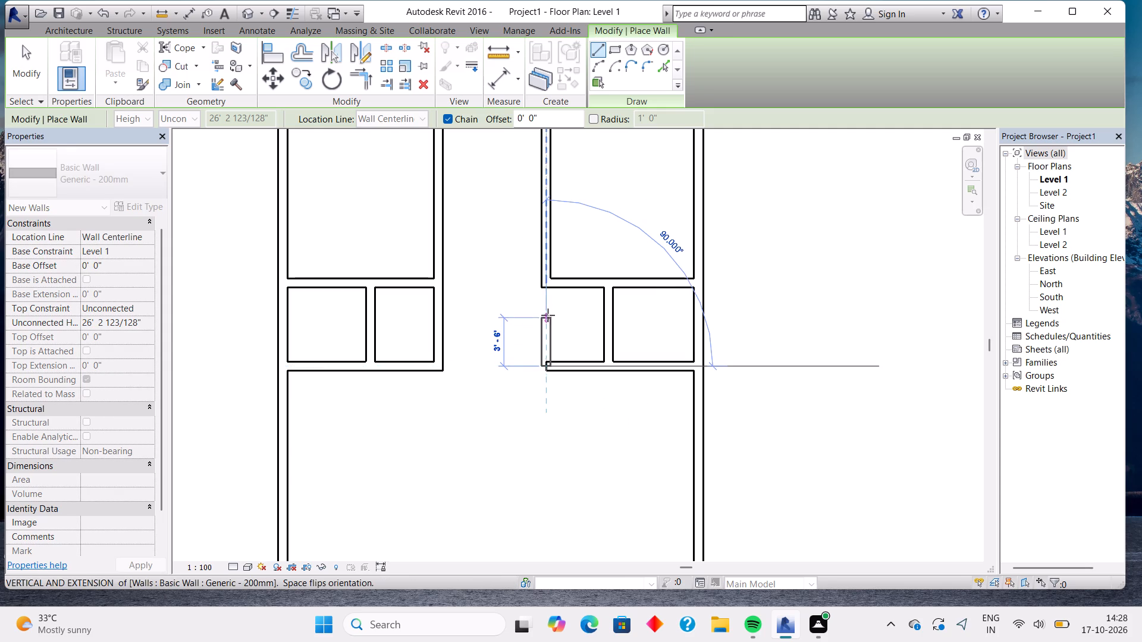
pyautogui.click(549, 293)
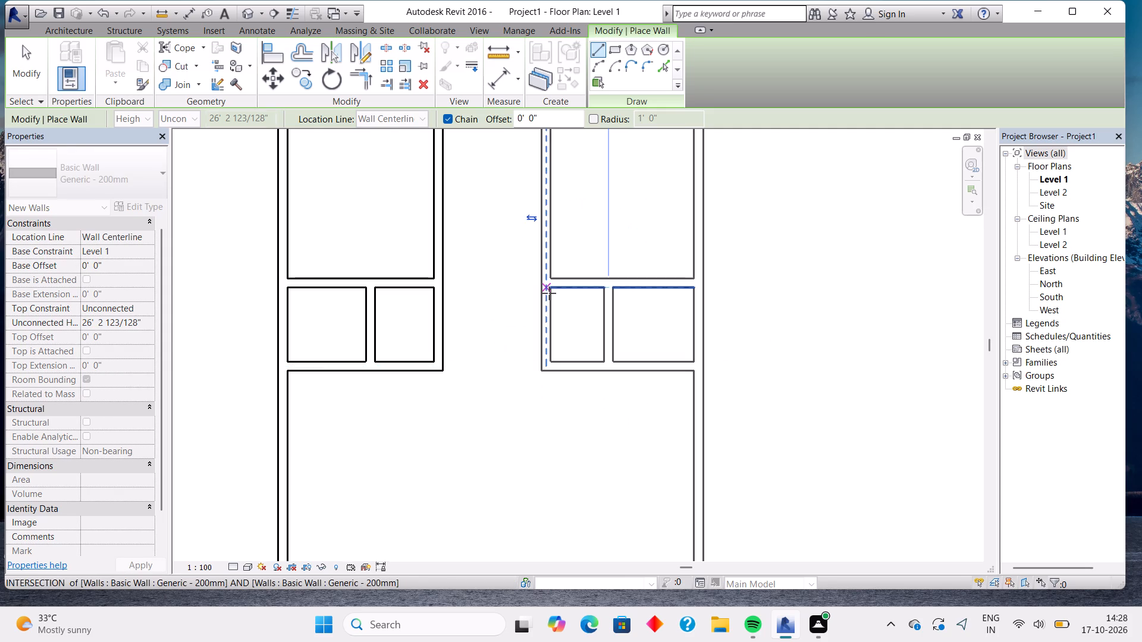
# Measure the inside widths of the two small rooms below the large right room with aligned dimensions.
pyautogui.press('Escape')
pyautogui.scroll(-2, 611, 381)
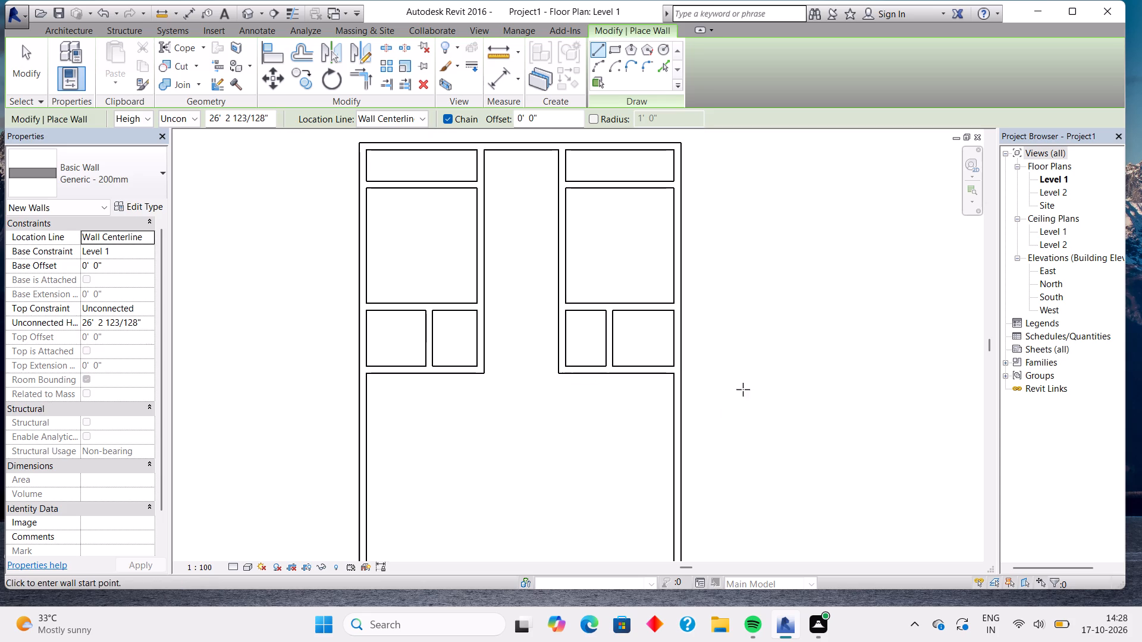
pyautogui.press('Escape')
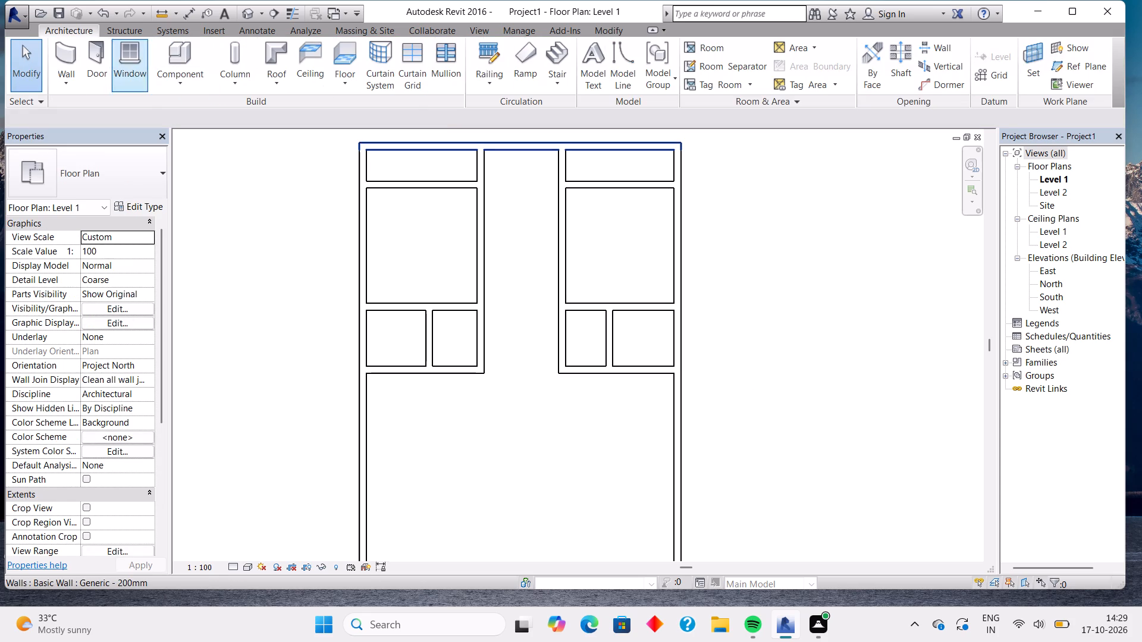
pyautogui.click(73, 58)
pyautogui.click(488, 78)
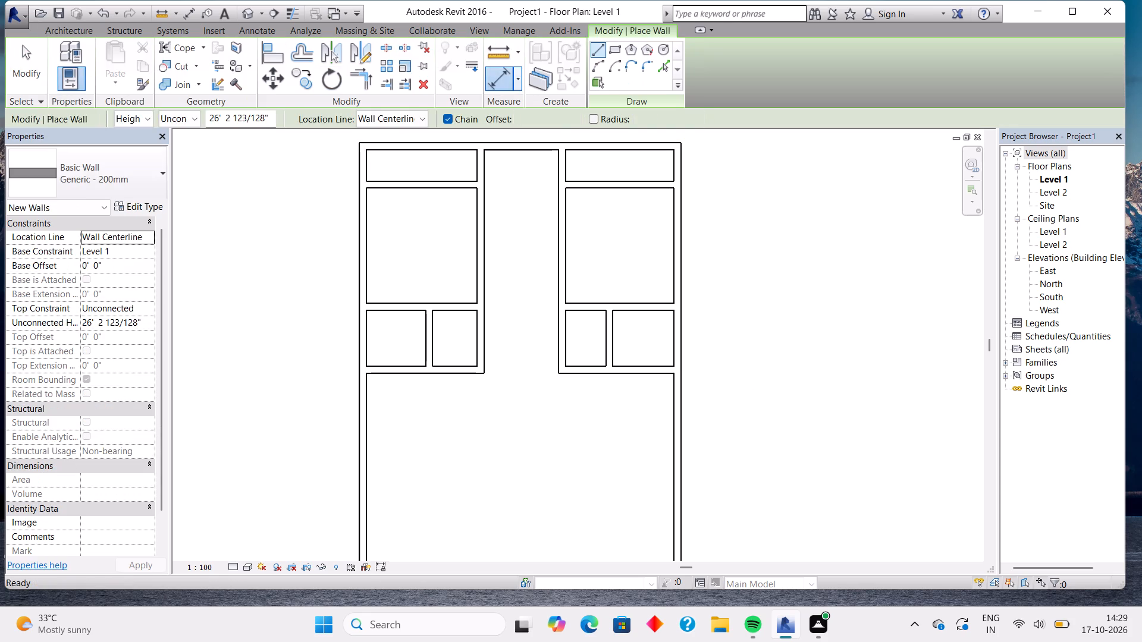
pyautogui.scroll(7, 619, 313)
pyautogui.moveTo(639, 370); pyautogui.dragTo(553, 341, button='middle')
pyautogui.scroll(1, 561, 346)
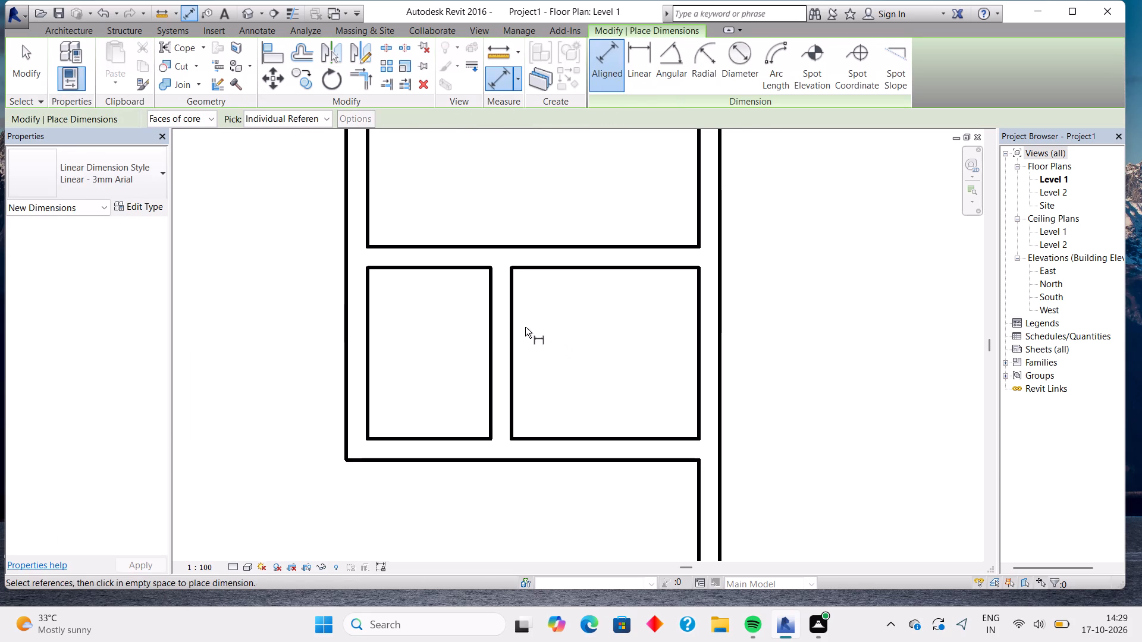
pyautogui.click(509, 320)
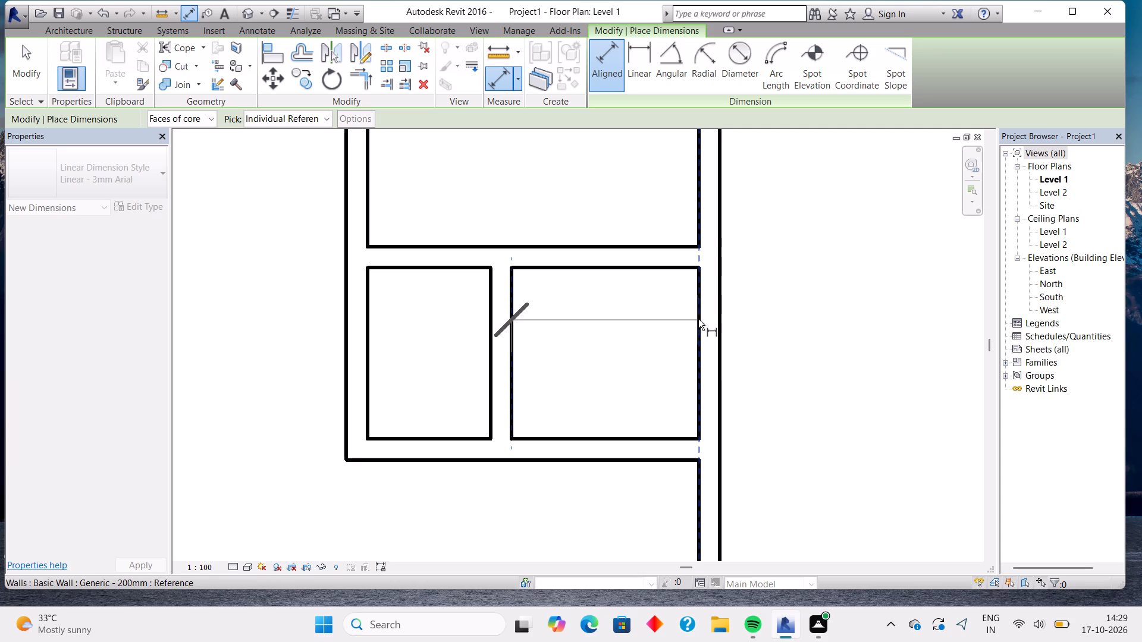
pyautogui.click(698, 319)
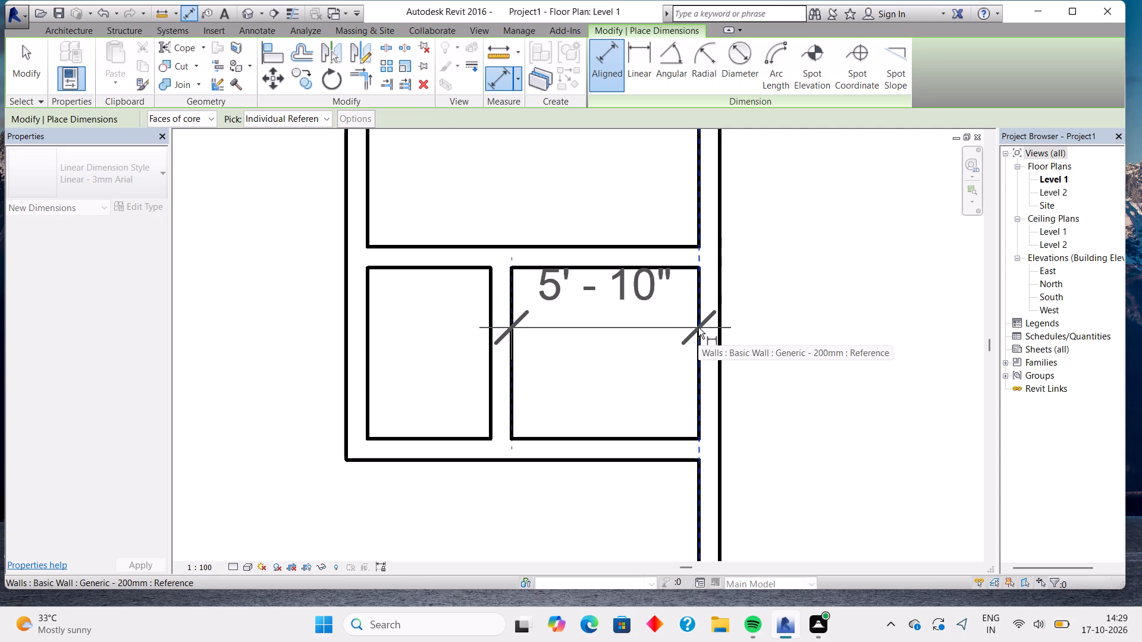
pyautogui.press('Escape')
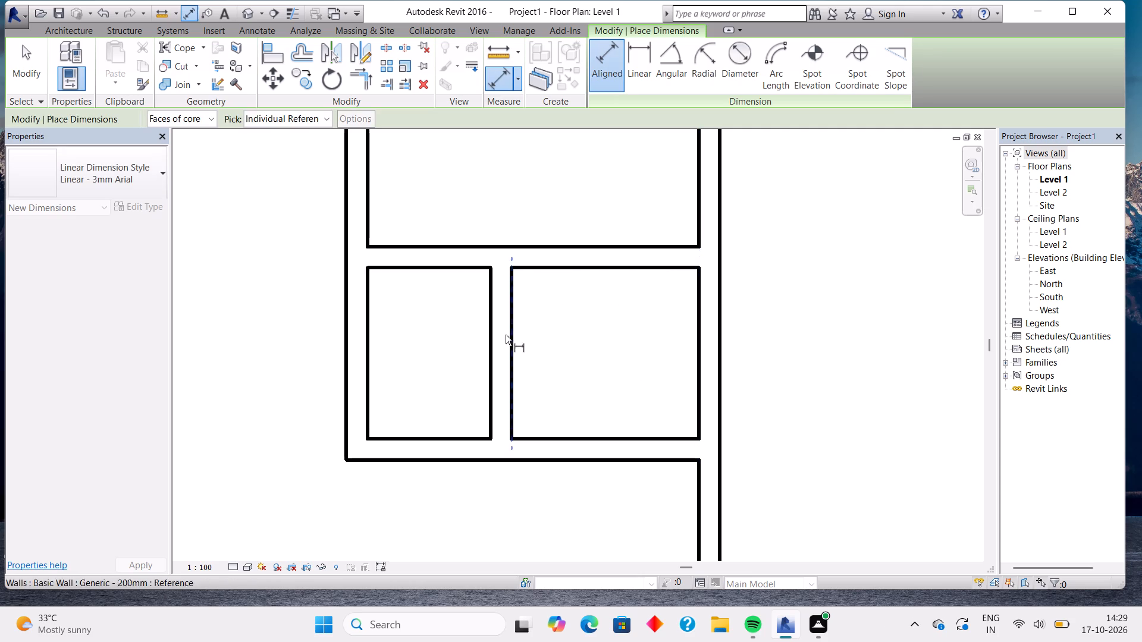
pyautogui.click(494, 316)
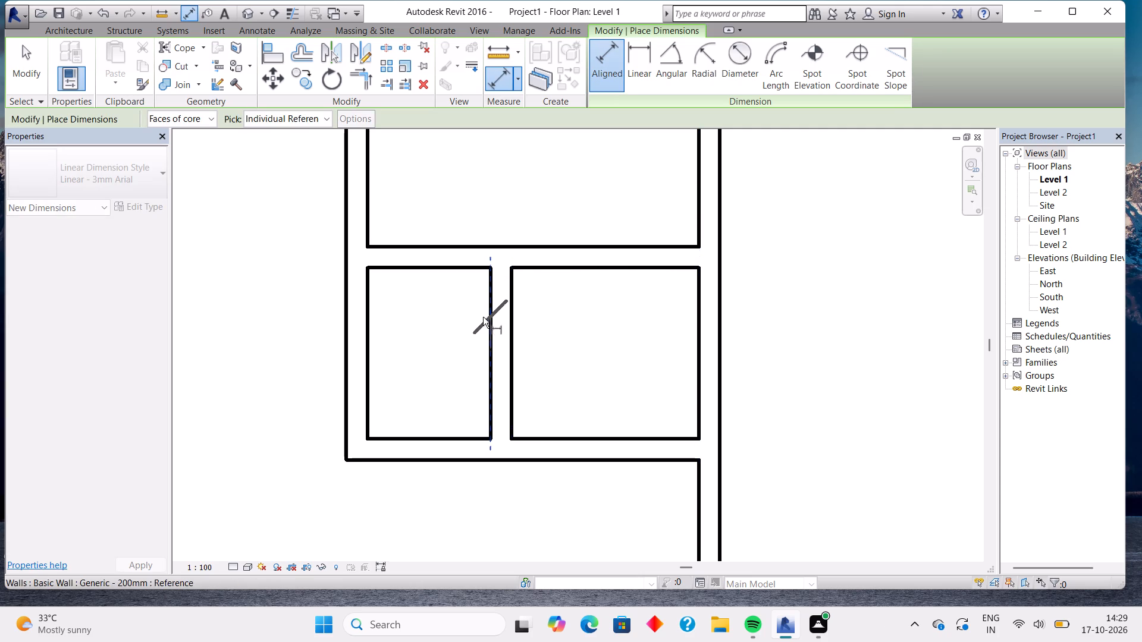
pyautogui.click(363, 323)
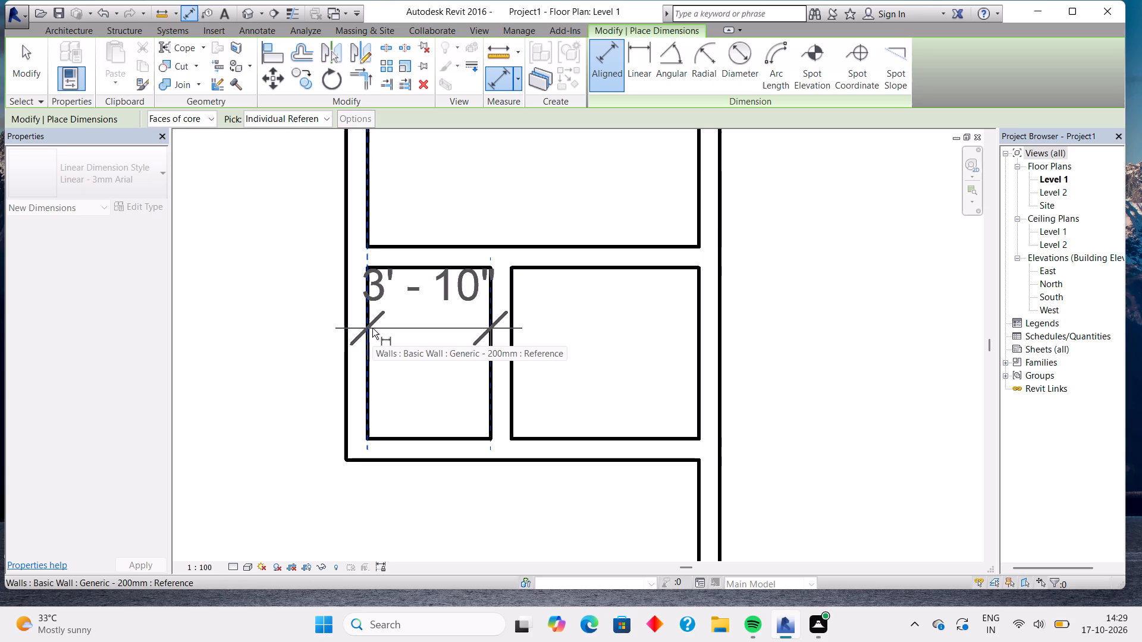
pyautogui.press('Escape')
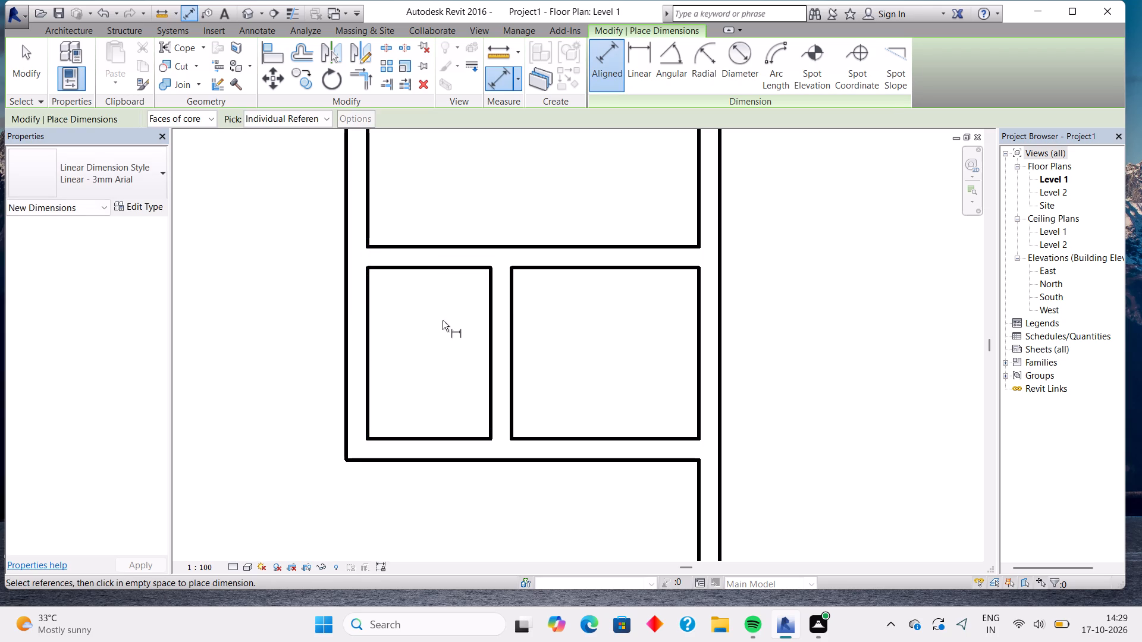
pyautogui.press('Escape')
# Nudge the partition wall between the two small right rooms three increments to the right.
pyautogui.click(491, 337)
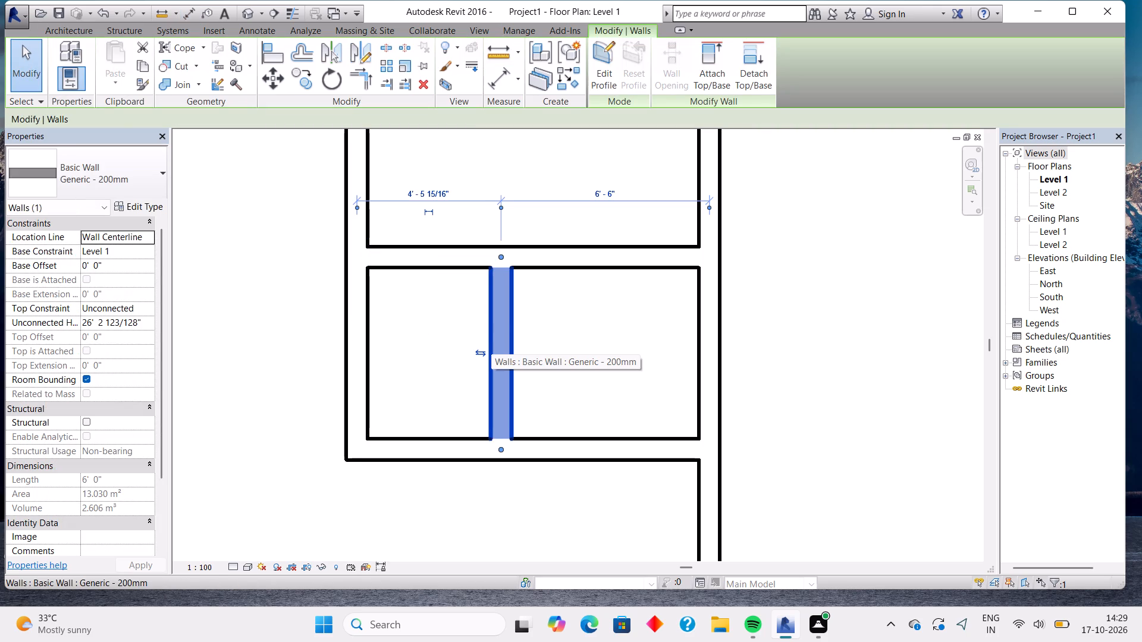
pyautogui.press('Right')
pyautogui.press('Right')
pyautogui.press('Right')
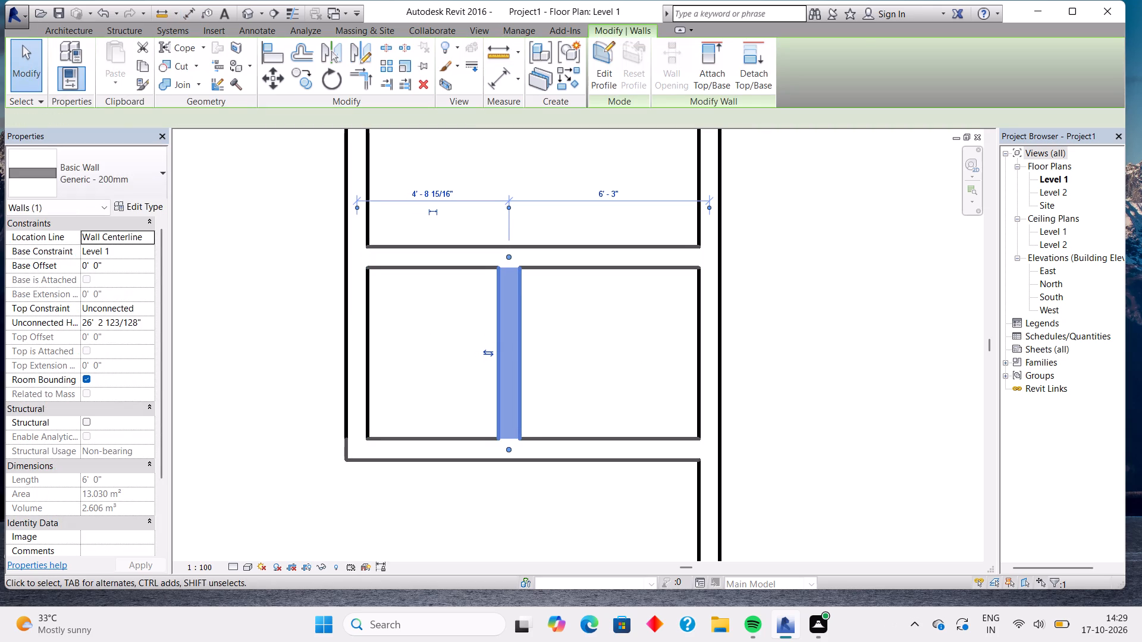
pyautogui.press('Escape')
# Draw walls for a lower-left corner room: 8' 0" inward from the left exterior wall, 5' 6" above the bottom wall, and down to it.
pyautogui.scroll(-3, 491, 337)
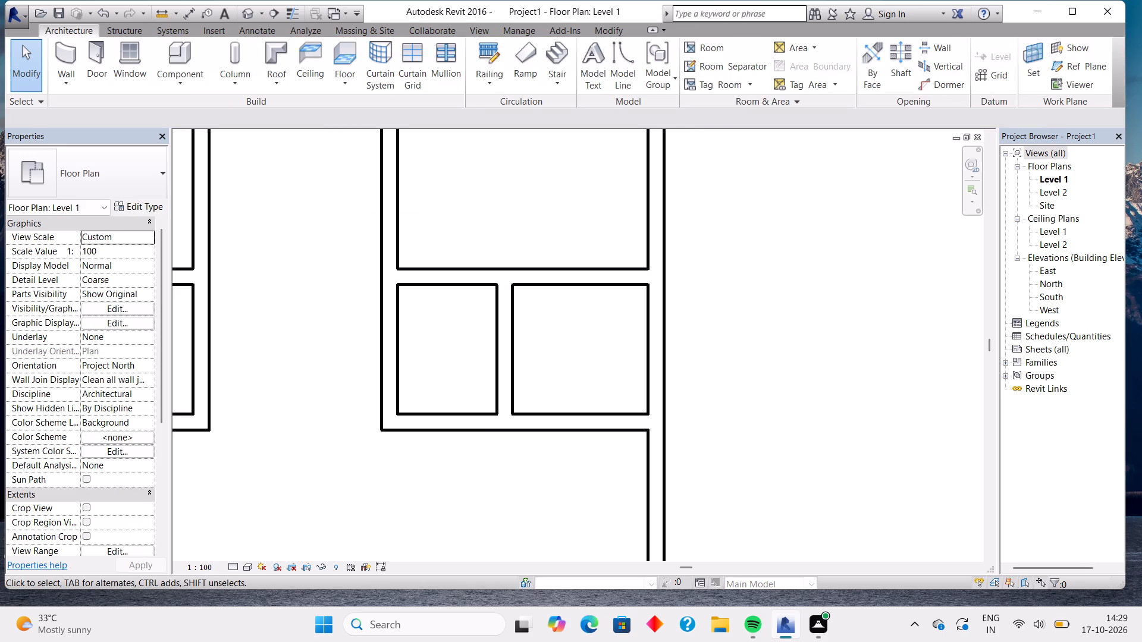
pyautogui.scroll(-9, 492, 349)
pyautogui.scroll(5, 447, 432)
pyautogui.scroll(-2, 447, 432)
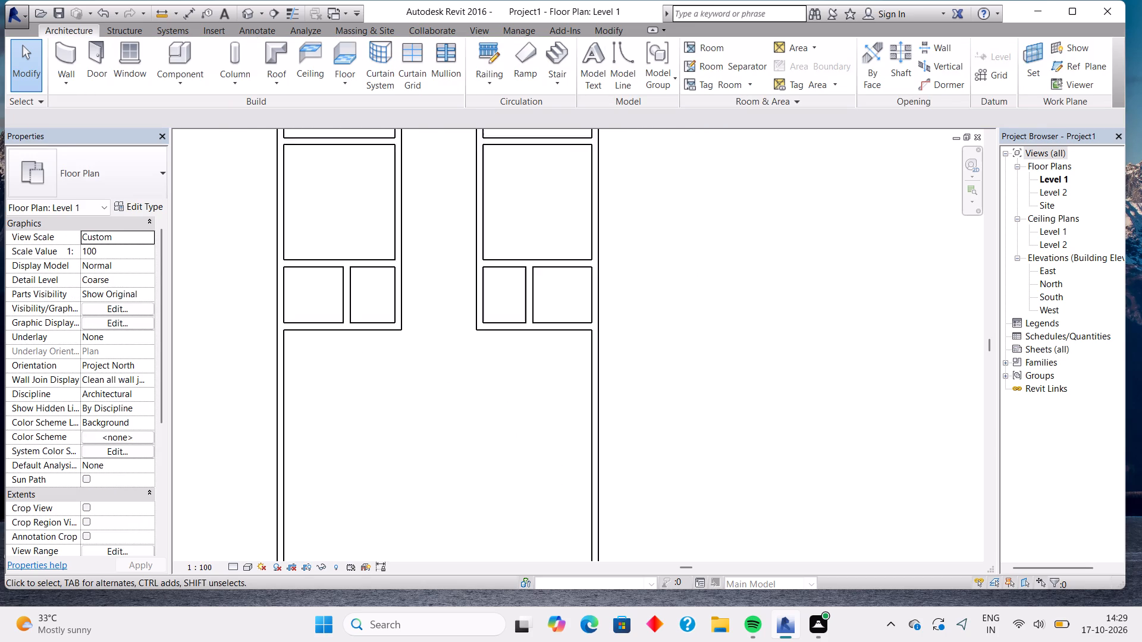
pyautogui.scroll(-2, 447, 432)
pyautogui.moveTo(447, 432); pyautogui.dragTo(469, 382, button='middle')
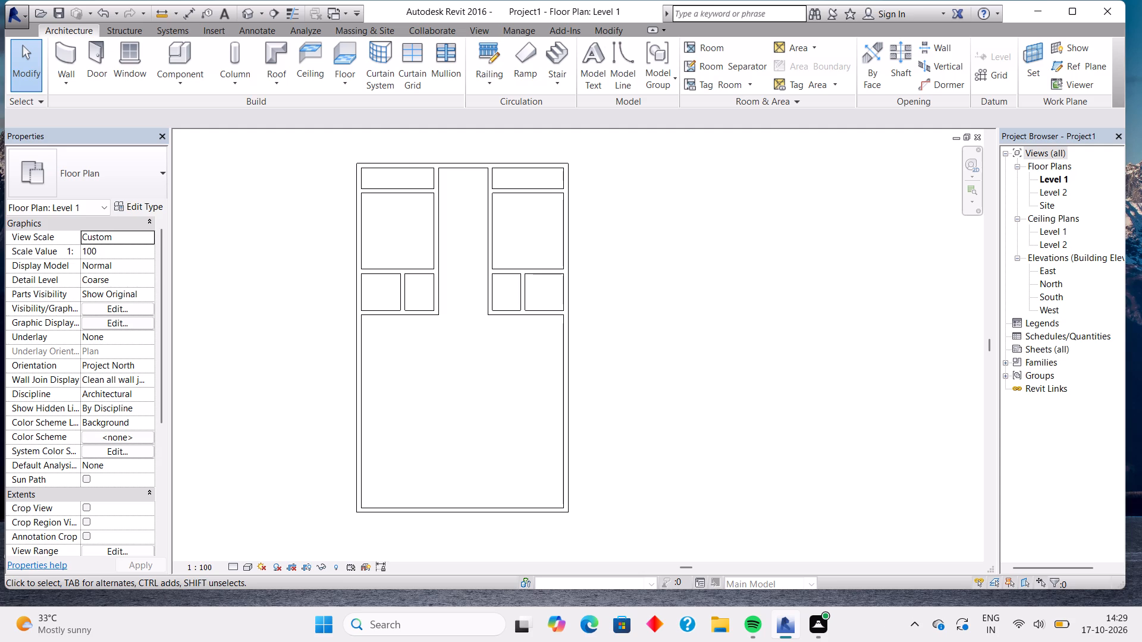
pyautogui.moveTo(434, 488); pyautogui.dragTo(465, 448, button='middle')
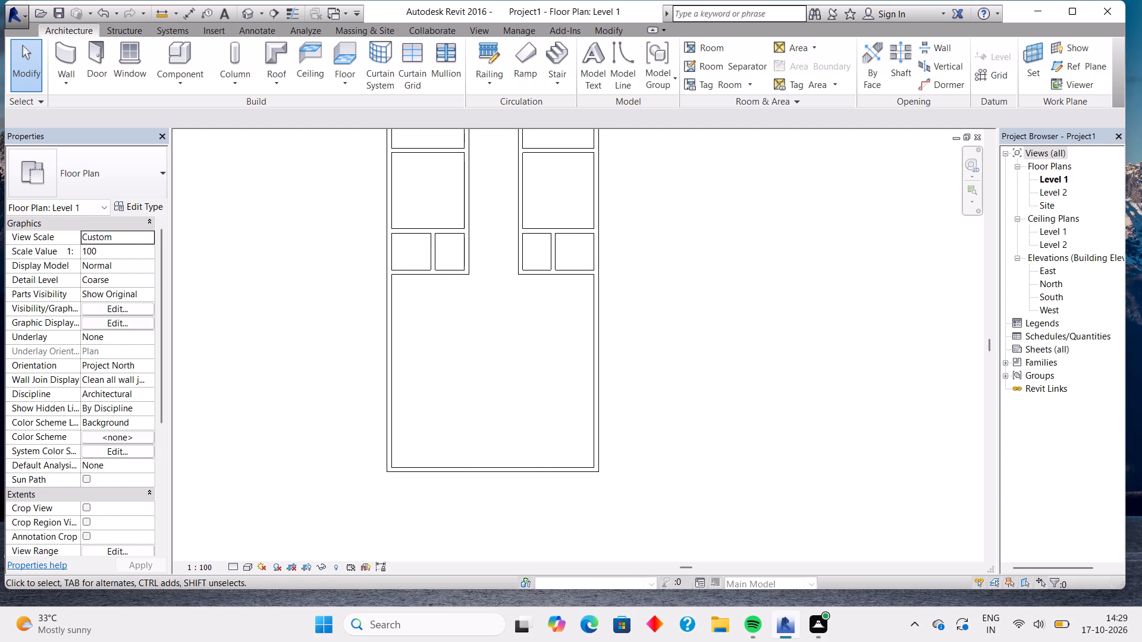
pyautogui.scroll(7, 435, 438)
pyautogui.moveTo(425, 433); pyautogui.dragTo(442, 421, button='middle')
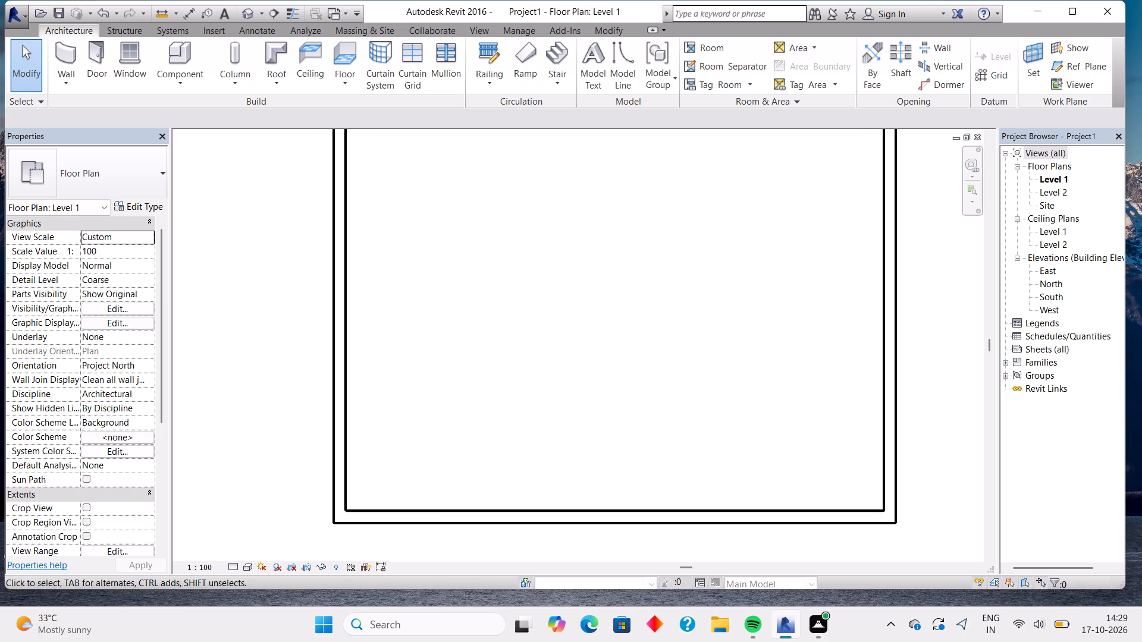
pyautogui.click(63, 51)
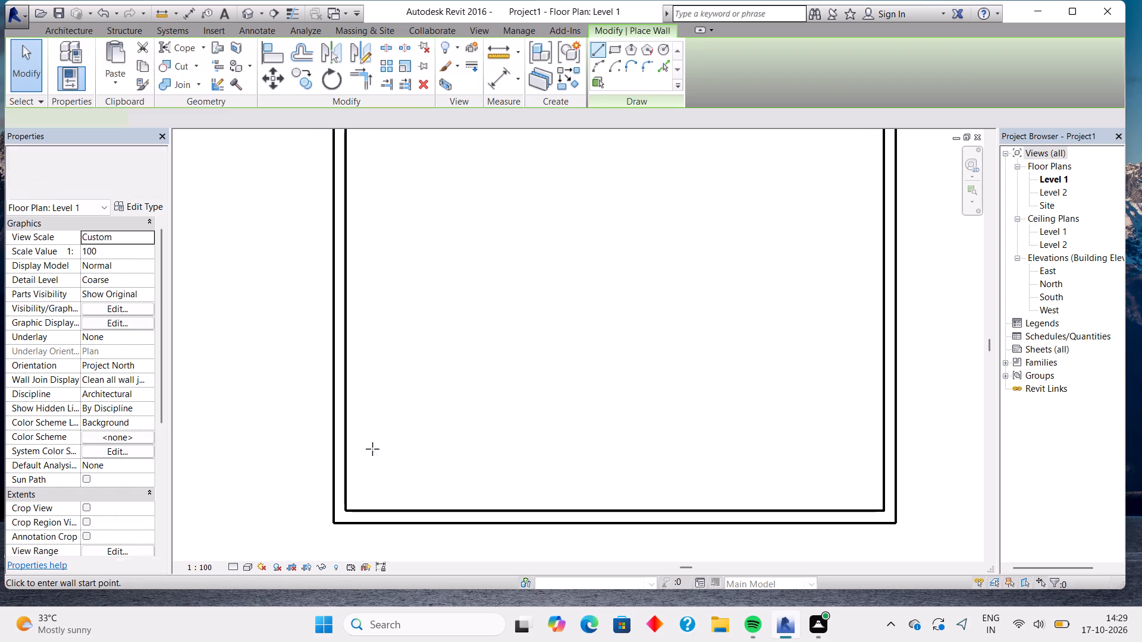
pyautogui.click(346, 420)
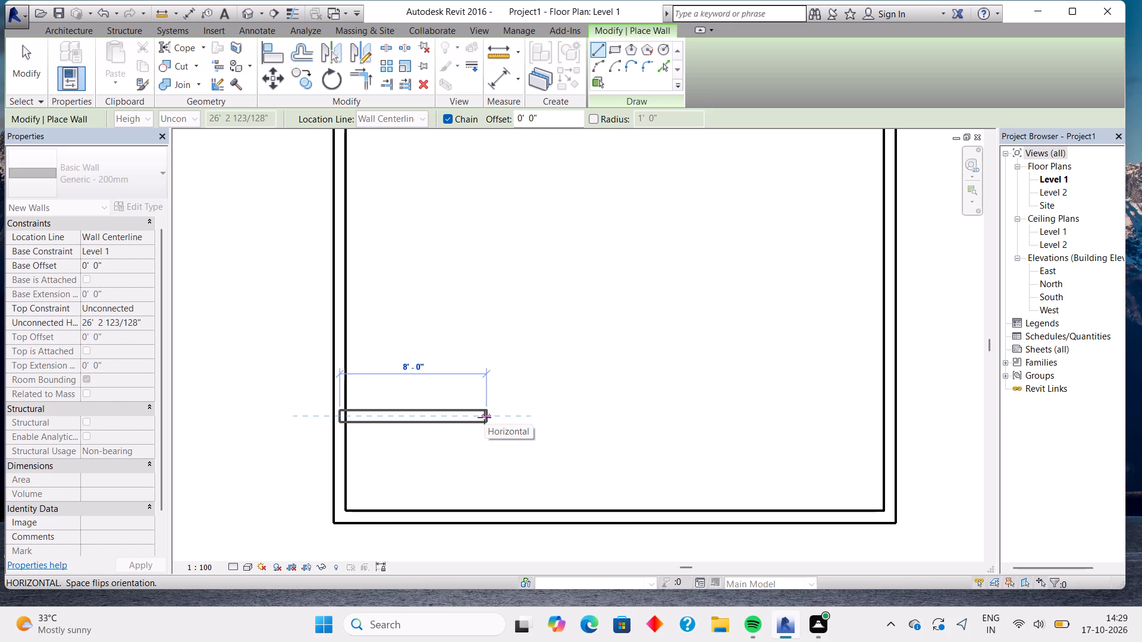
pyautogui.click(484, 417)
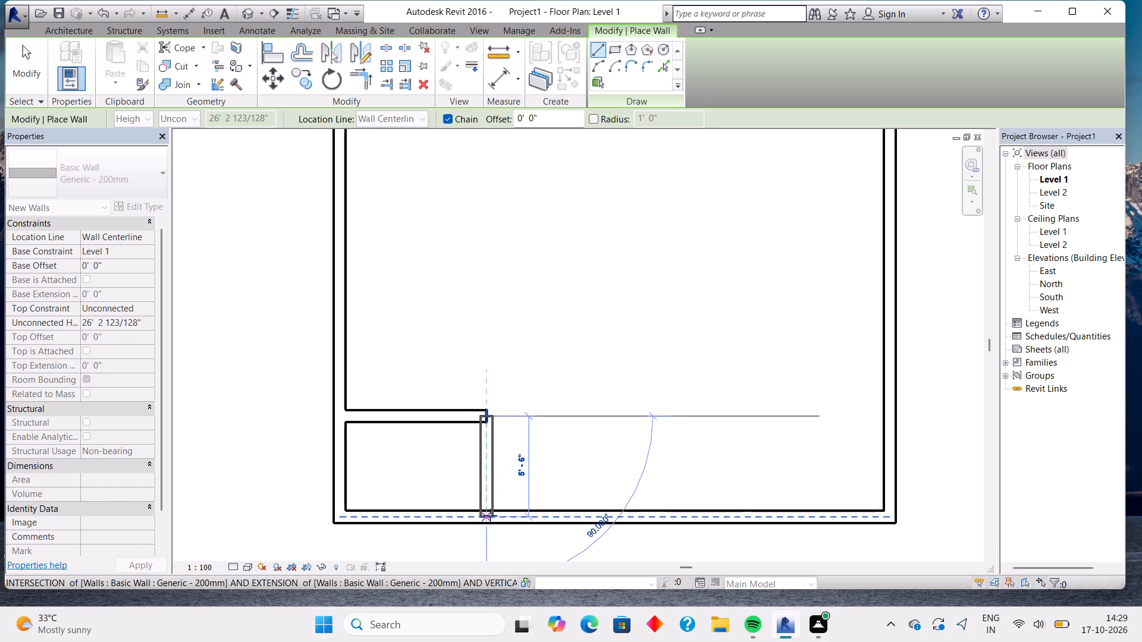
pyautogui.click(490, 515)
pyautogui.press('Escape')
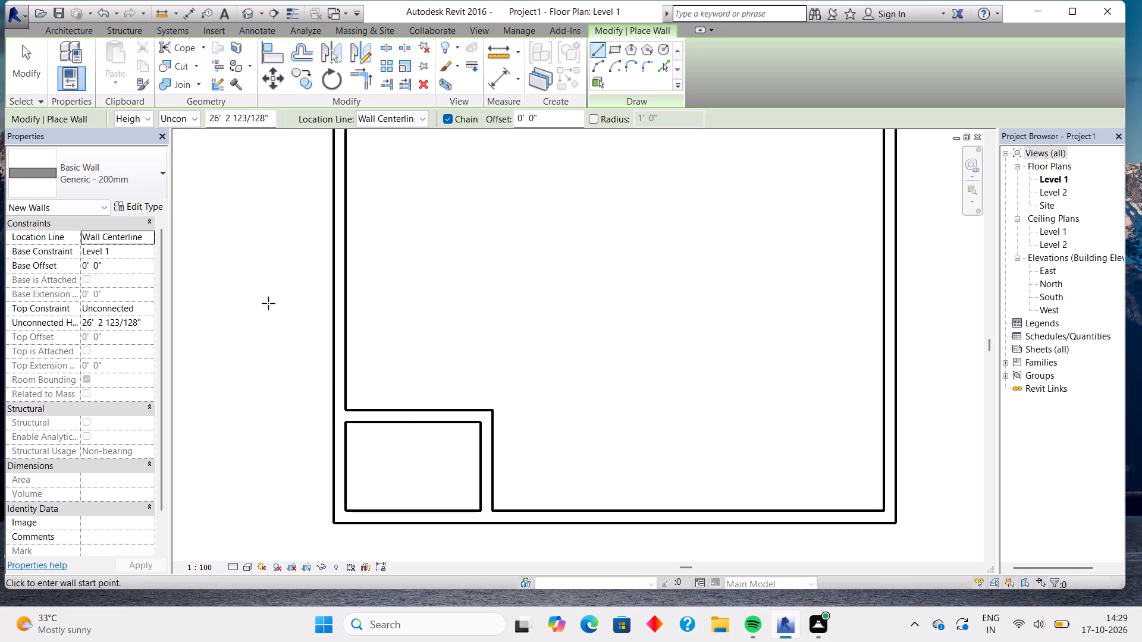
# Measure the inside width and height of the lower-left corner room with aligned dimensions.
pyautogui.click(500, 85)
pyautogui.click(346, 462)
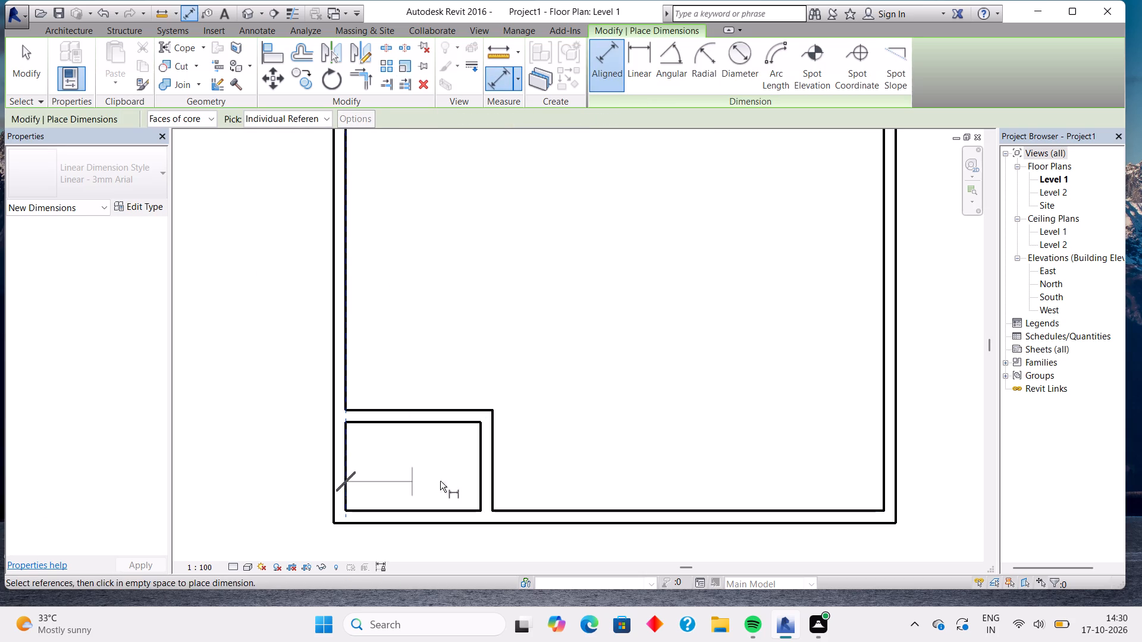
pyautogui.click(481, 451)
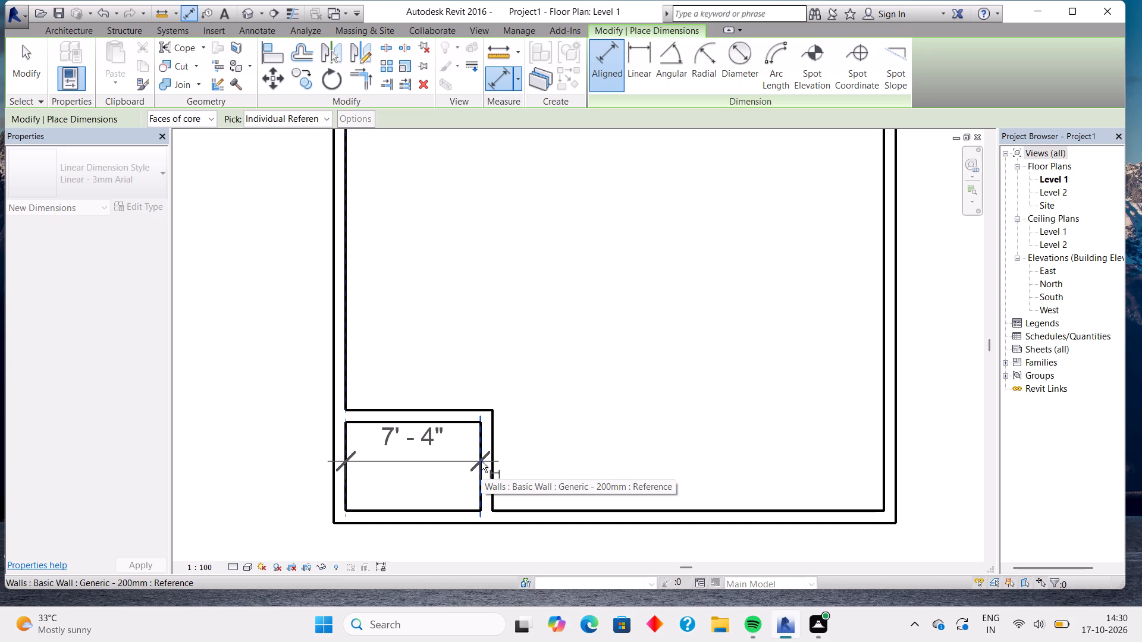
pyautogui.press('Escape')
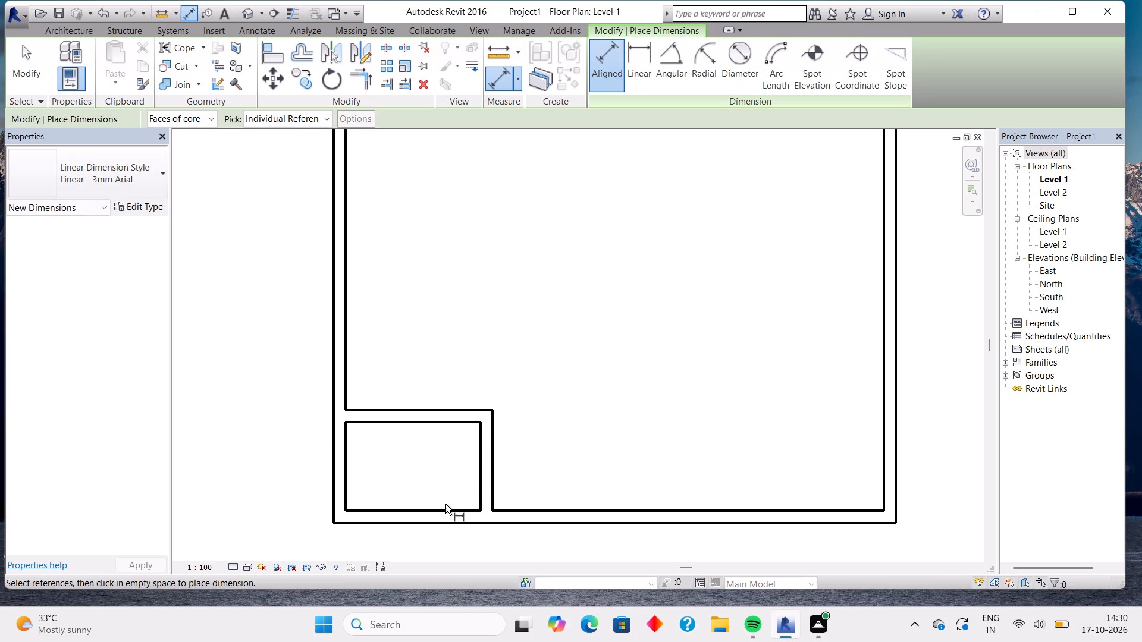
pyautogui.click(444, 505)
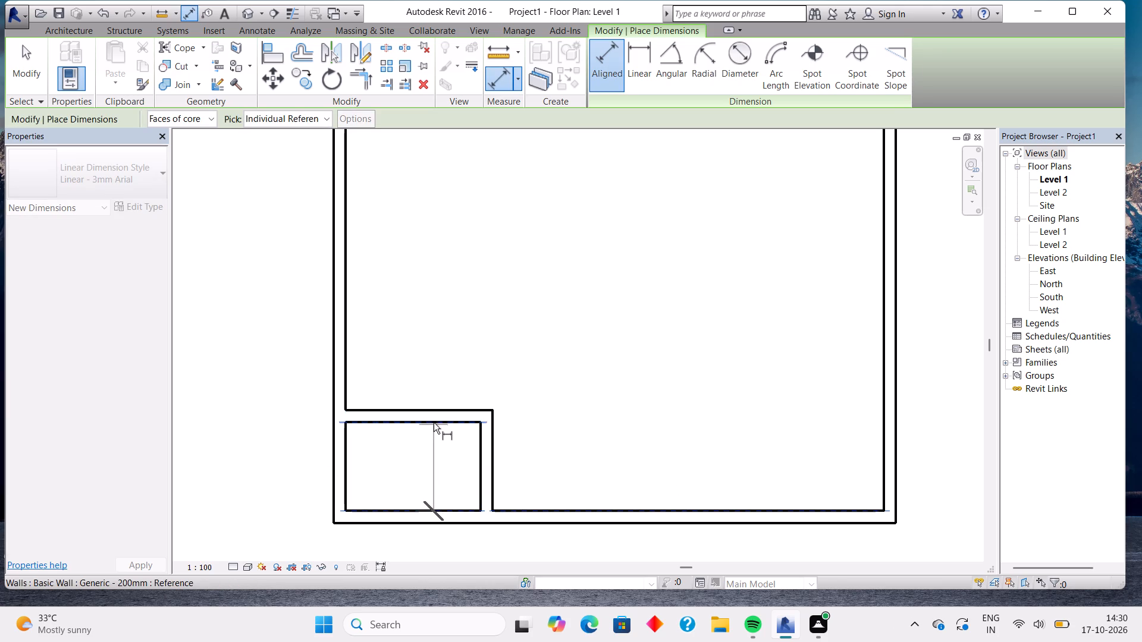
pyautogui.click(434, 421)
pyautogui.press('Escape')
pyautogui.scroll(5, 437, 468)
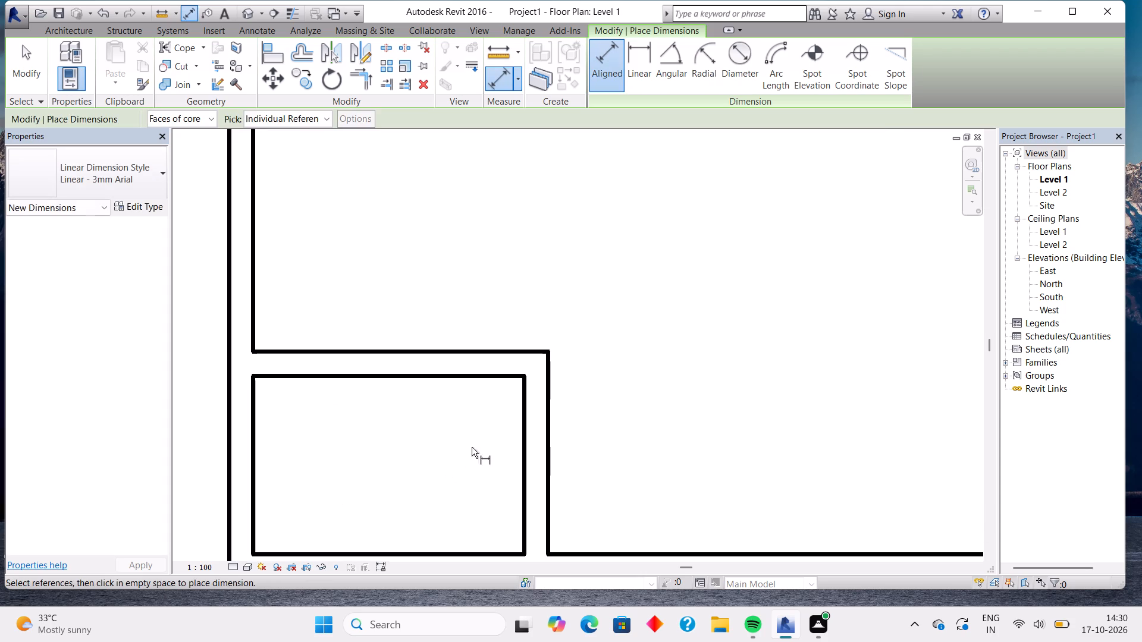
pyautogui.click(445, 380)
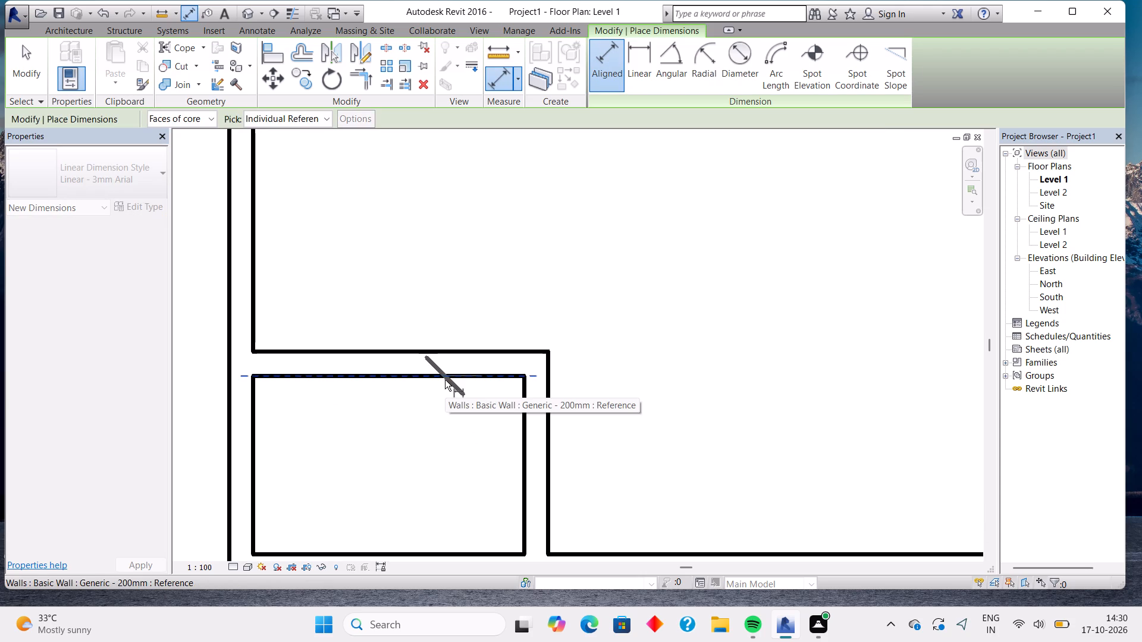
pyautogui.press('Escape')
pyautogui.press('Escape')
# Nudge the upper wall of the lower-left corner room two increments down.
pyautogui.click(445, 380)
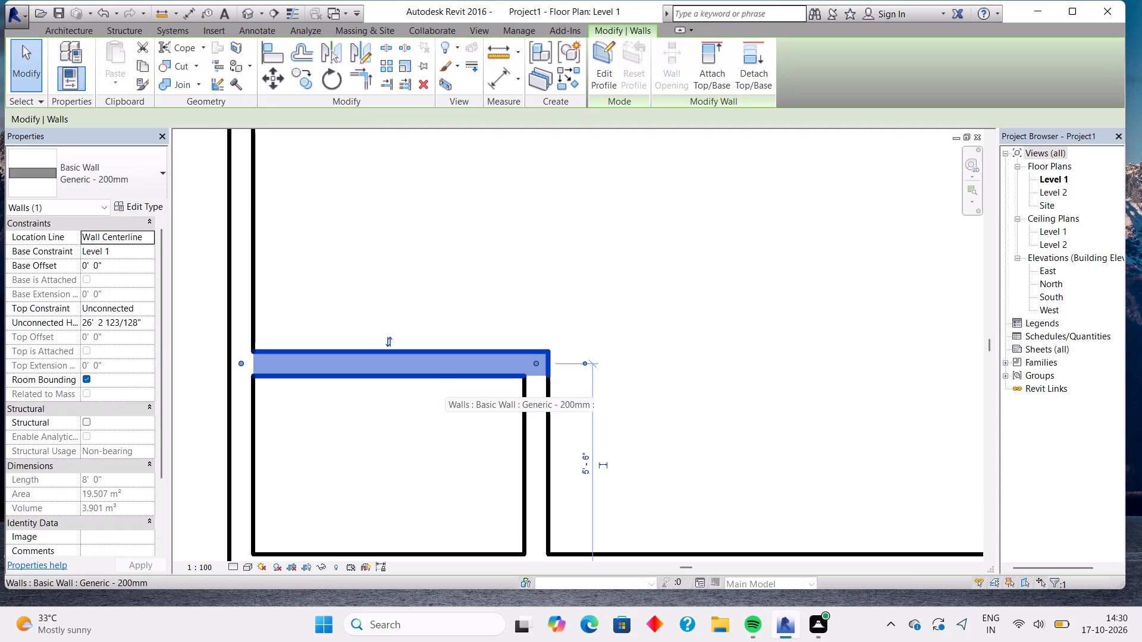
pyautogui.press('Down')
pyautogui.press('Down')
pyautogui.press('Escape')
# Nudge the right wall of the lower-left corner room four increments to the right.
pyautogui.scroll(-1, 441, 424)
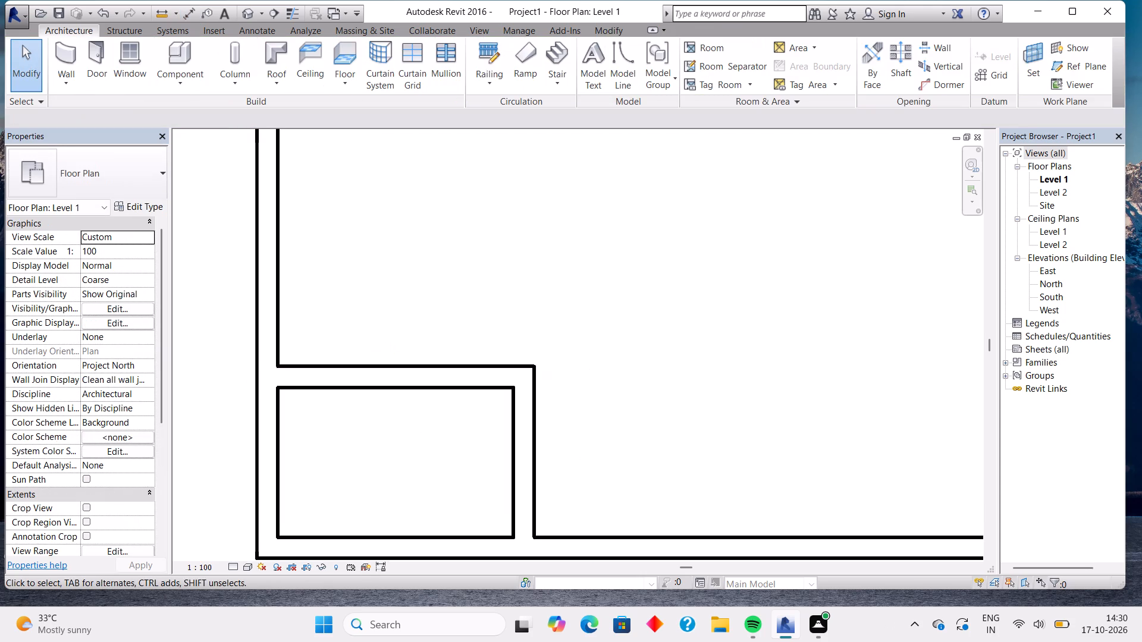
pyautogui.scroll(-1, 441, 424)
pyautogui.click(516, 446)
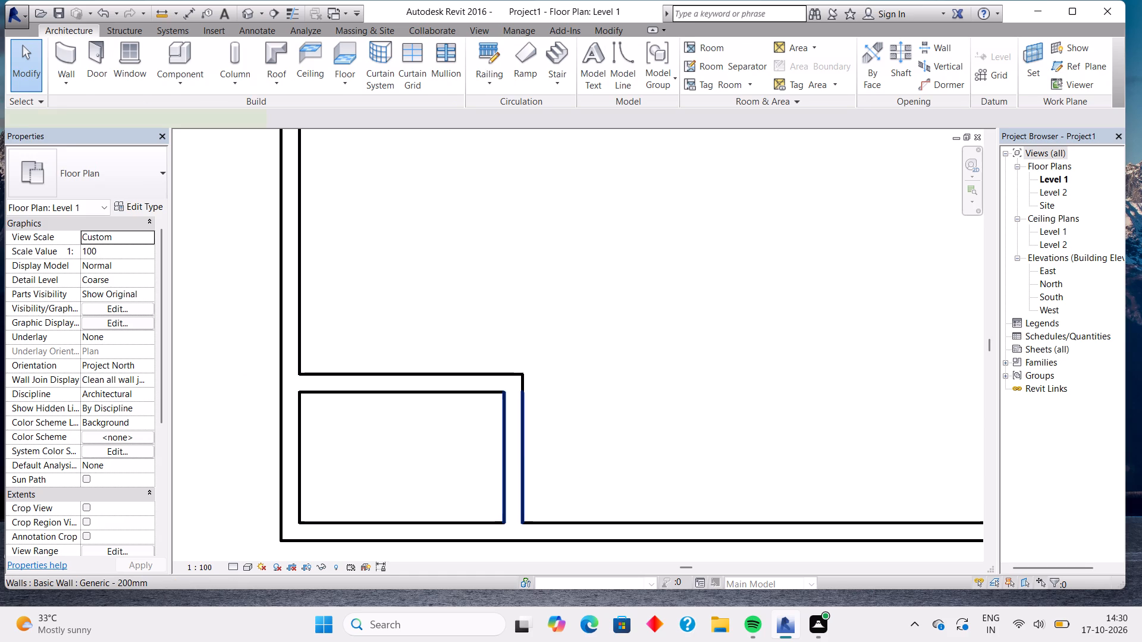
pyautogui.press('Right')
pyautogui.press('Right')
pyautogui.press('Right')
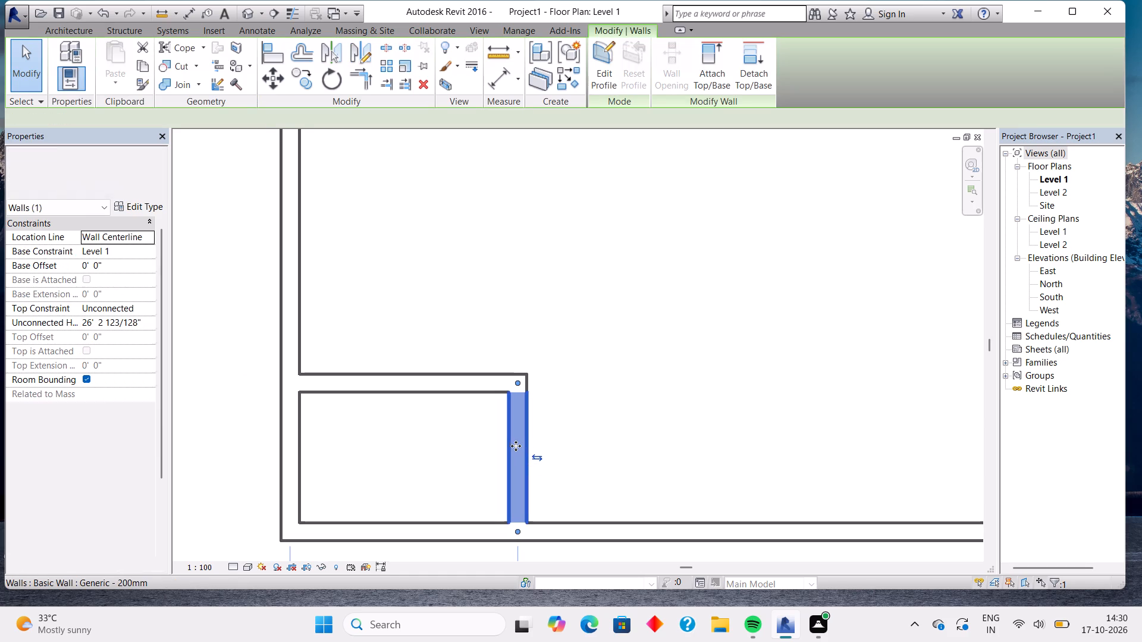
pyautogui.press('Right')
pyautogui.press('Escape')
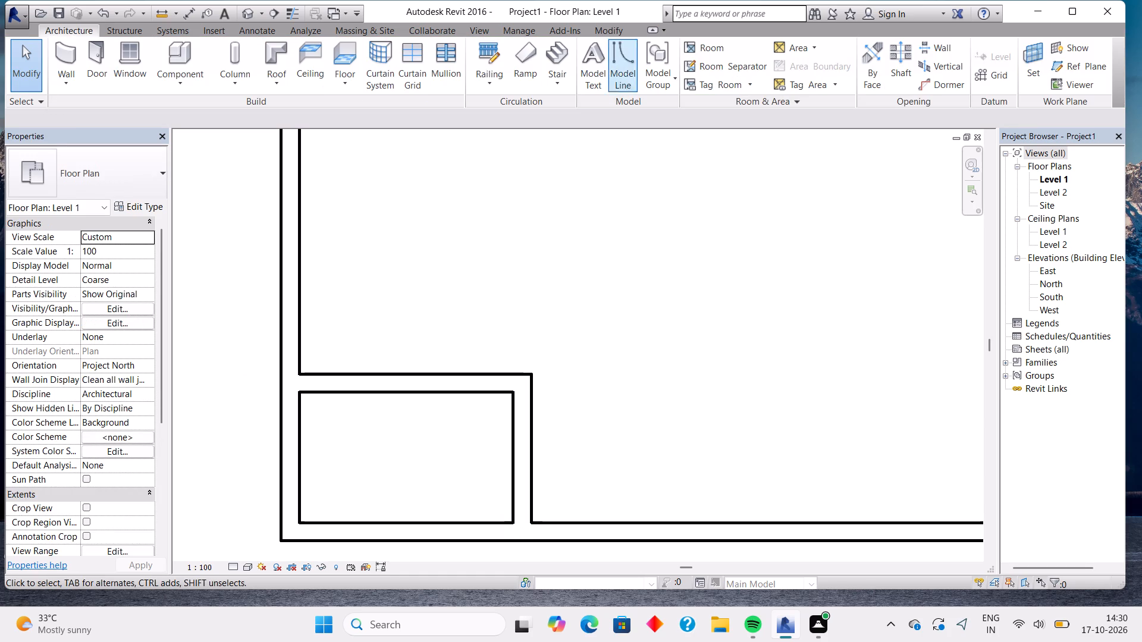
# Measure the inside height and width of the lower-left corner room with aligned dimensions.
pyautogui.click(65, 54)
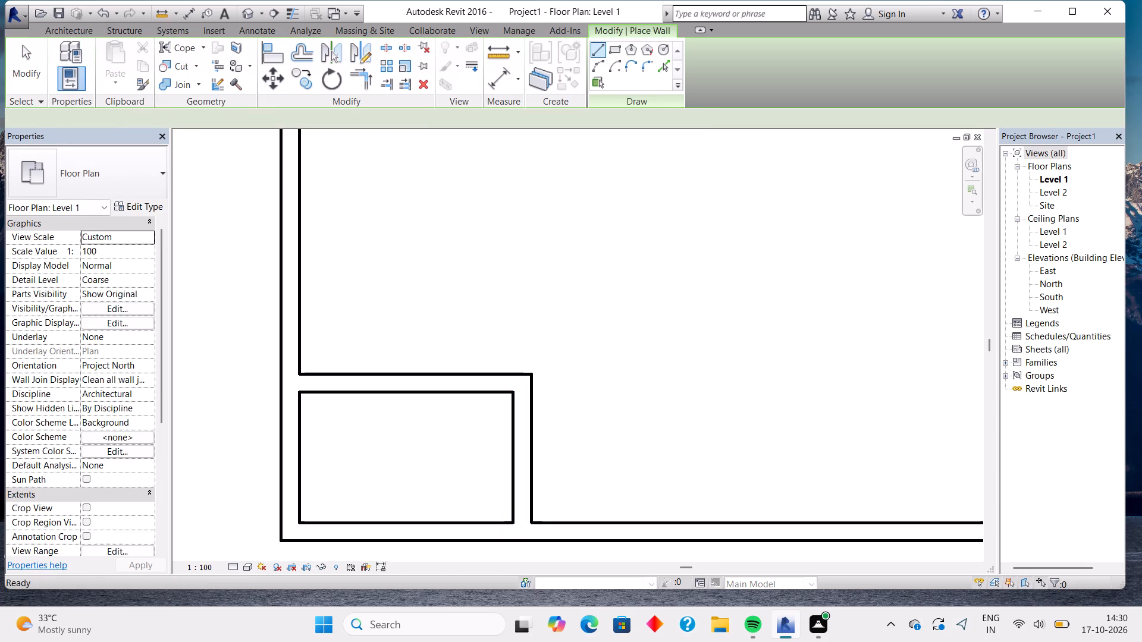
pyautogui.click(495, 77)
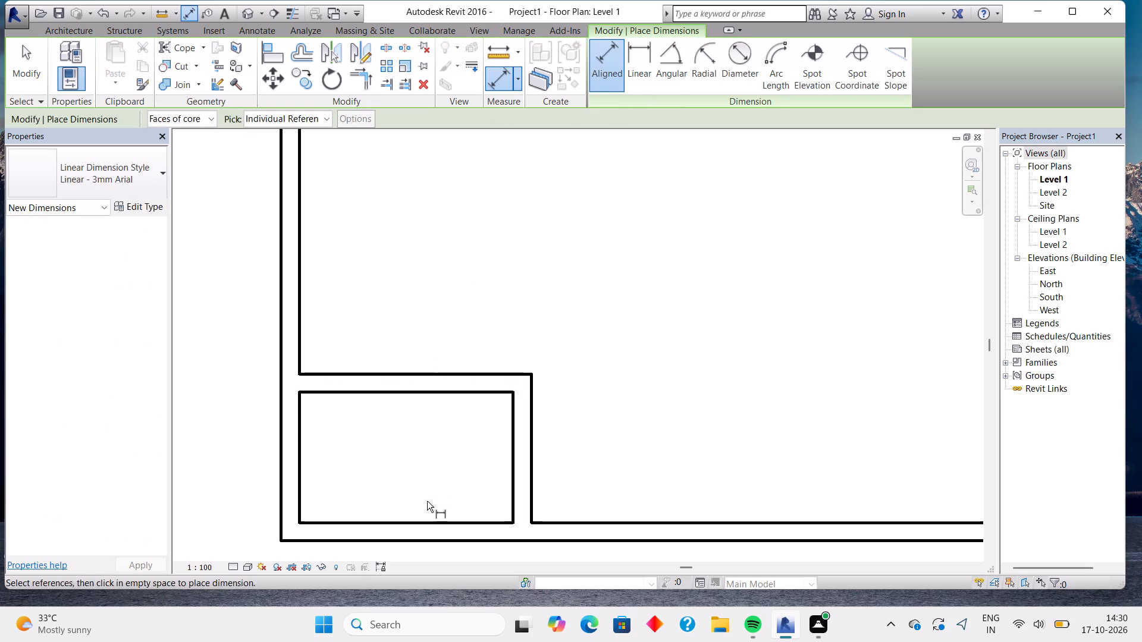
pyautogui.click(424, 518)
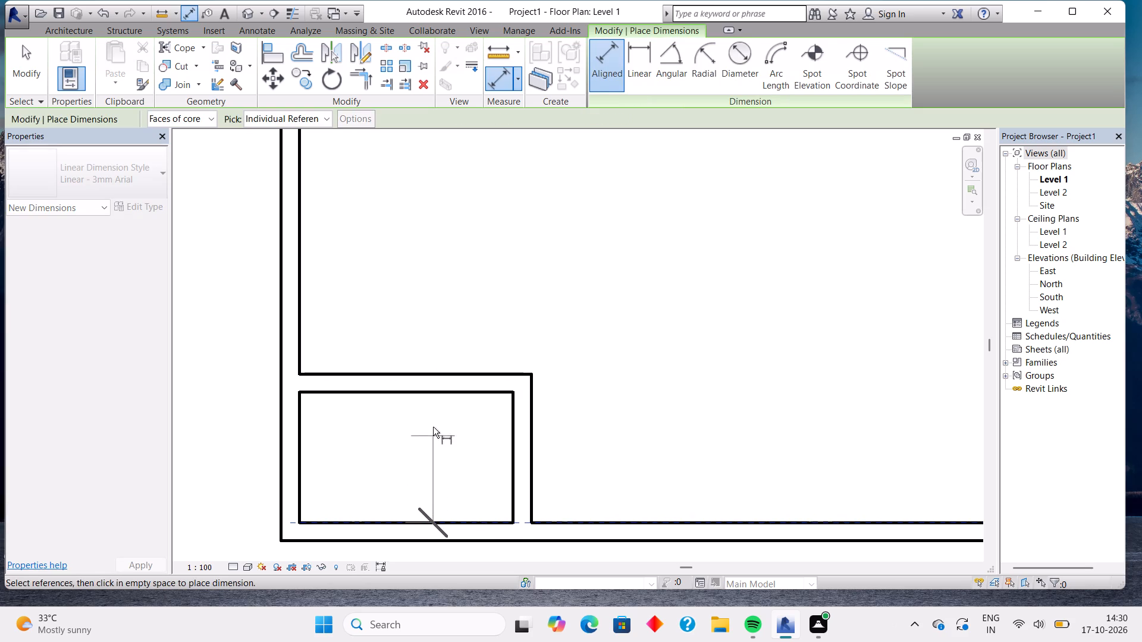
pyautogui.click(437, 393)
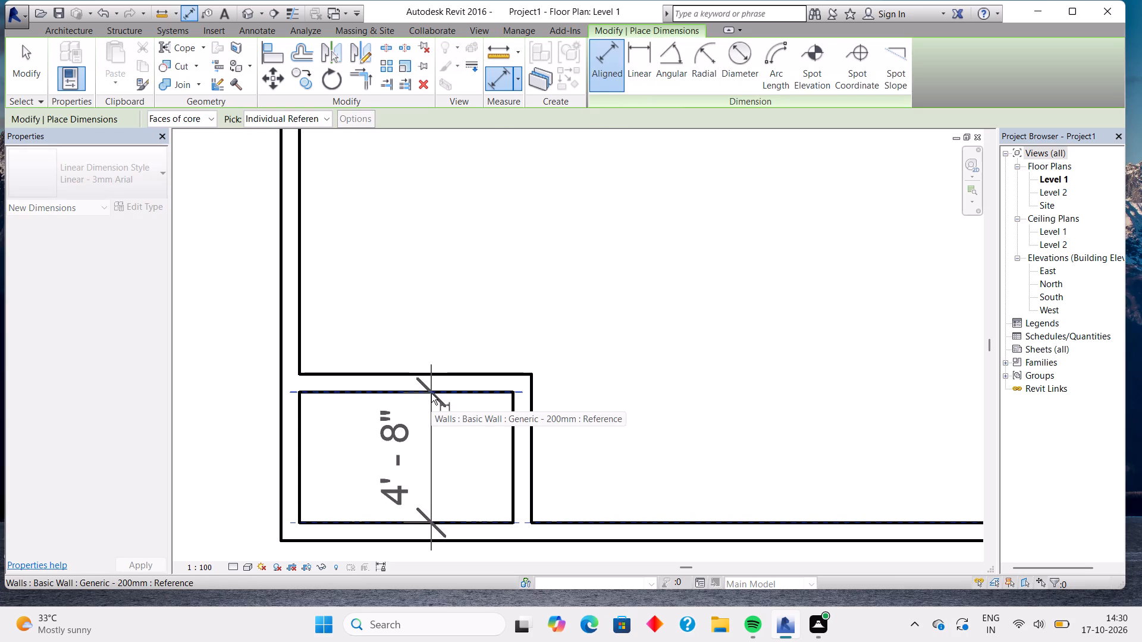
pyautogui.press('Escape')
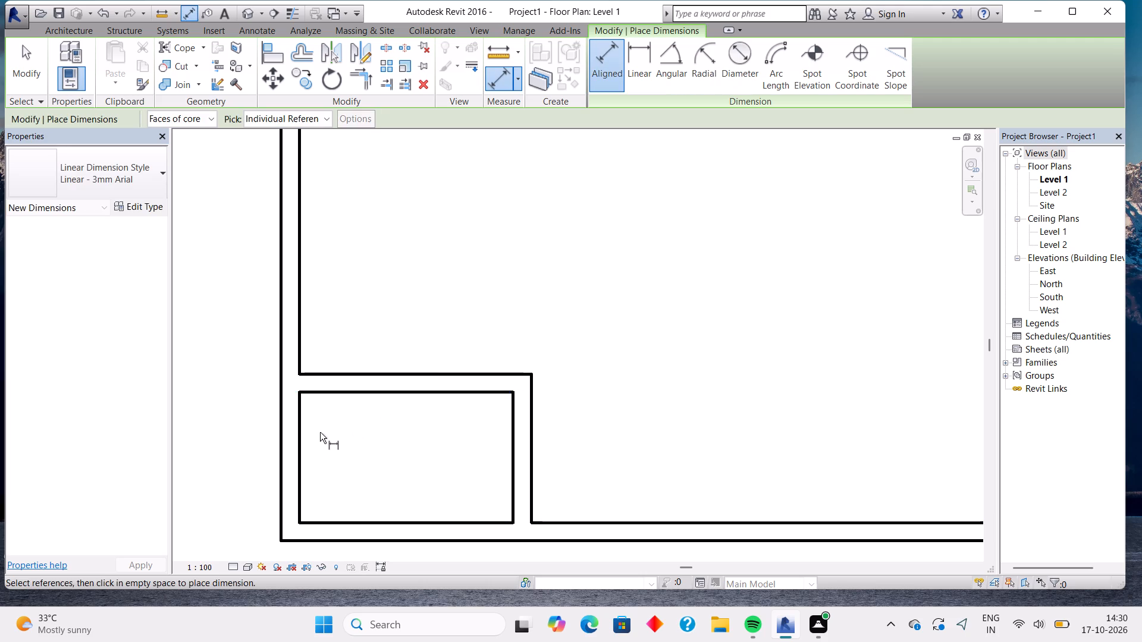
pyautogui.click(300, 439)
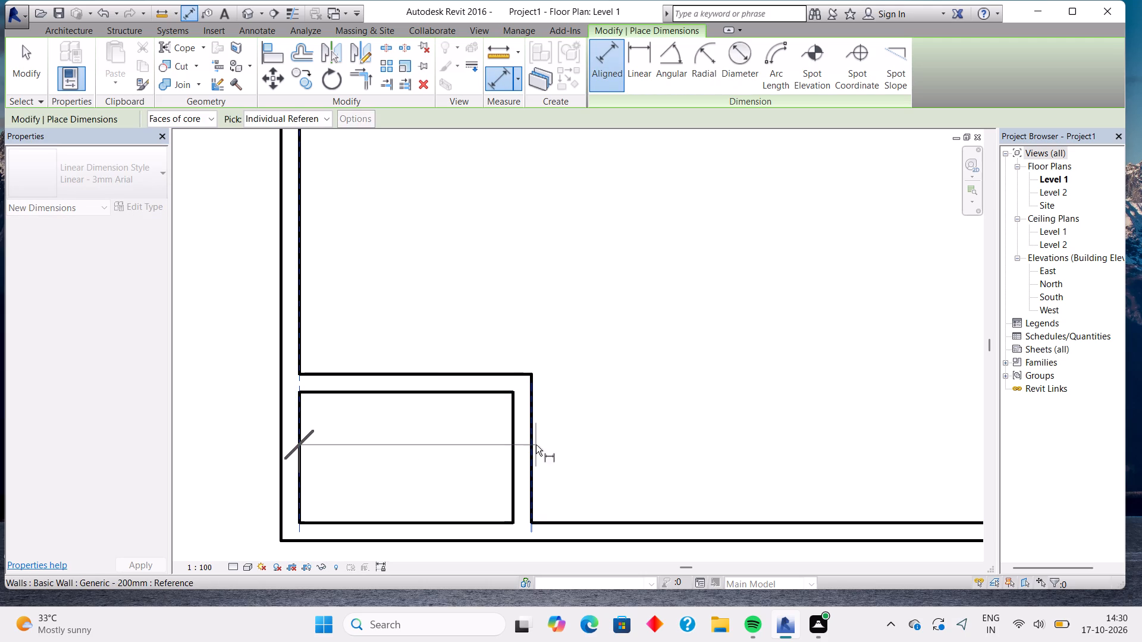
pyautogui.click(515, 435)
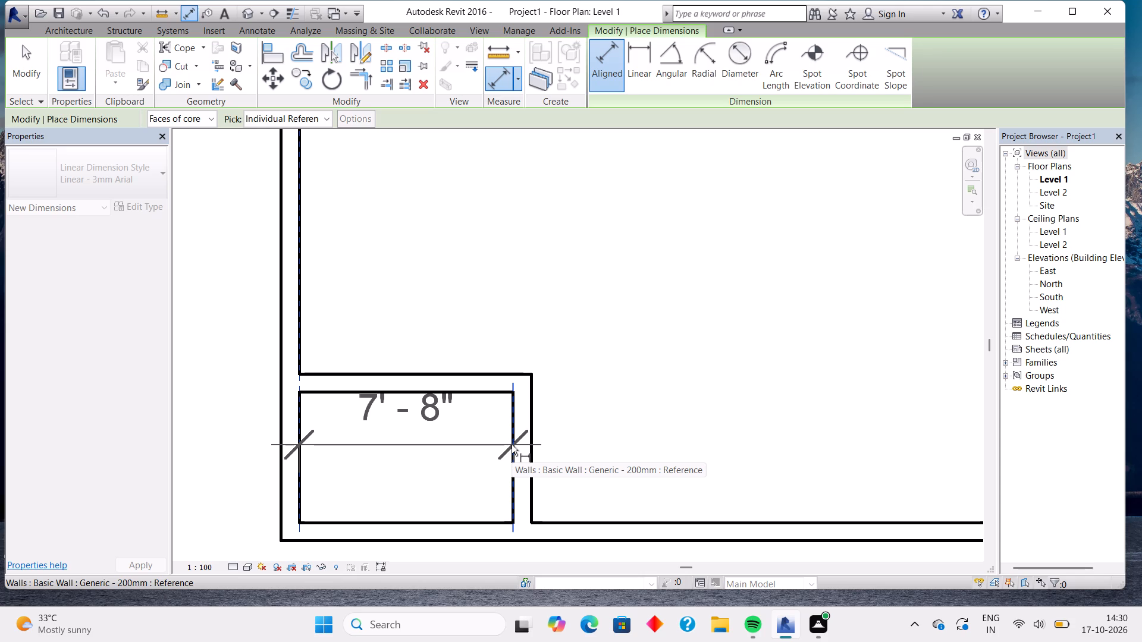
pyautogui.scroll(-11, 515, 457)
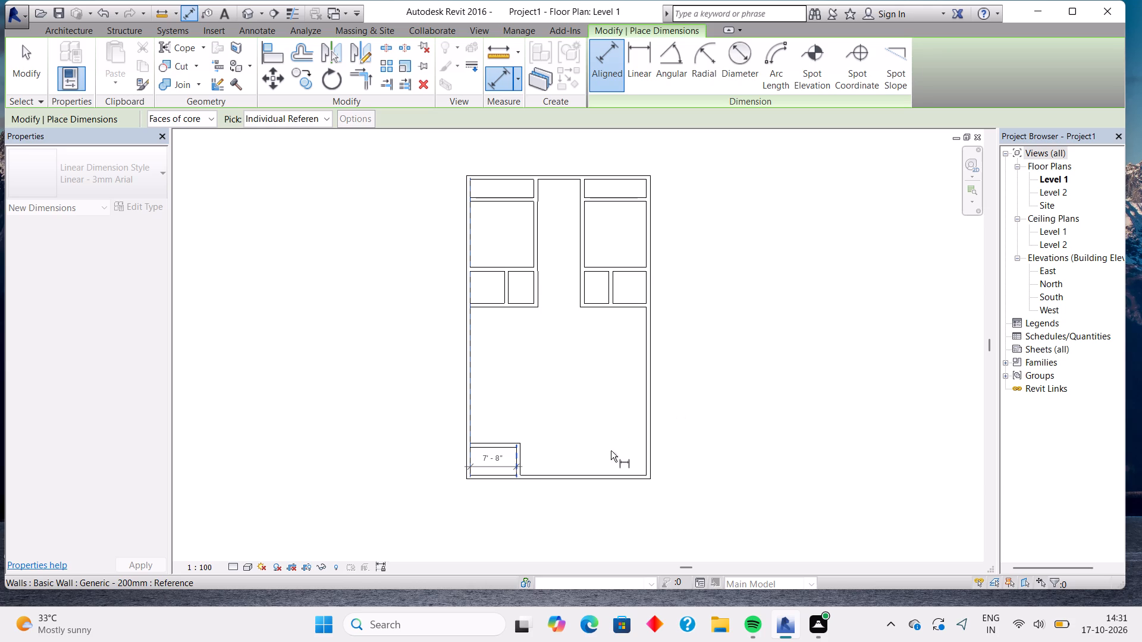
pyautogui.scroll(4, 541, 418)
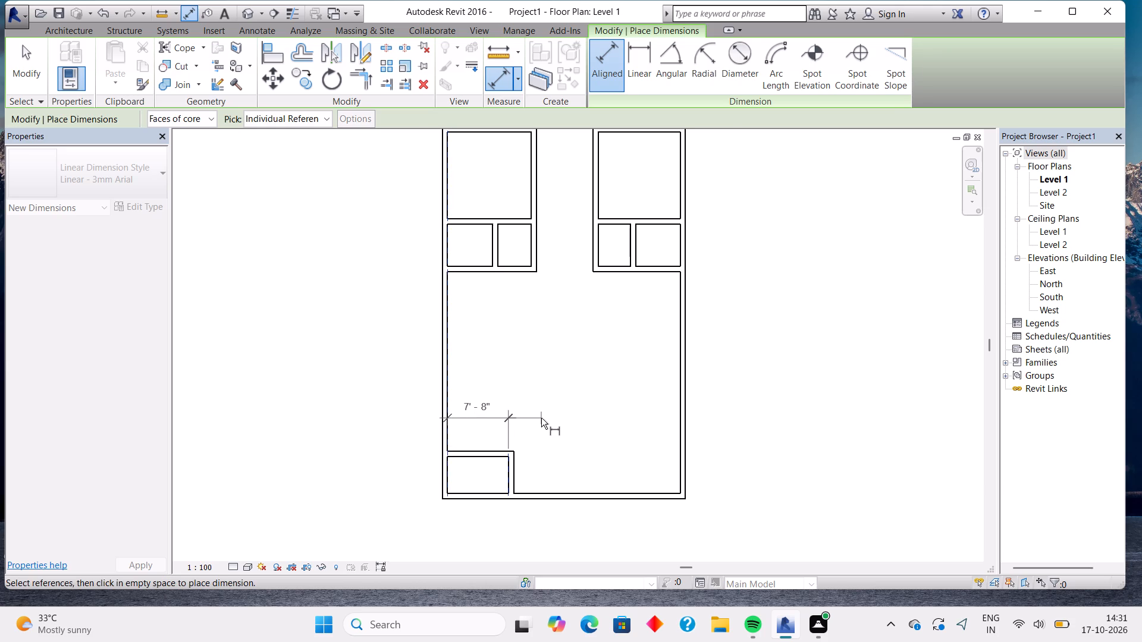
pyautogui.press('Escape')
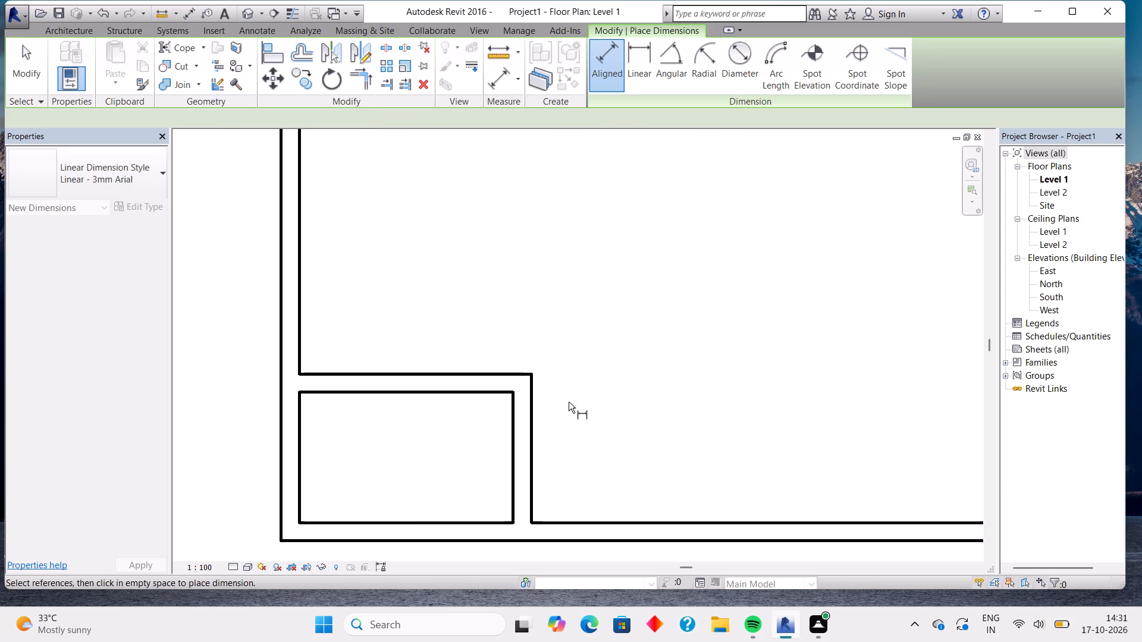
# Draw walls for a small room on the left exterior wall, about 4' 6" above the corner room's upper wall, 5' 0" wide and down to it.
pyautogui.scroll(-4, 571, 399)
pyautogui.moveTo(611, 333); pyautogui.dragTo(618, 411, button='middle')
pyautogui.scroll(-3, 627, 394)
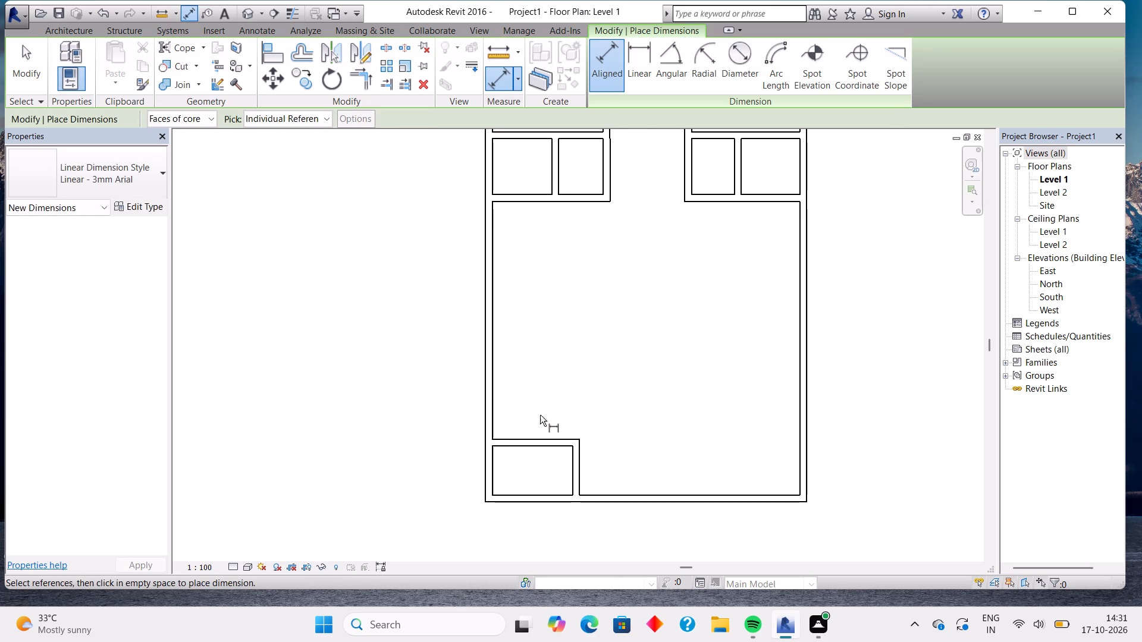
pyautogui.click(77, 26)
pyautogui.click(76, 56)
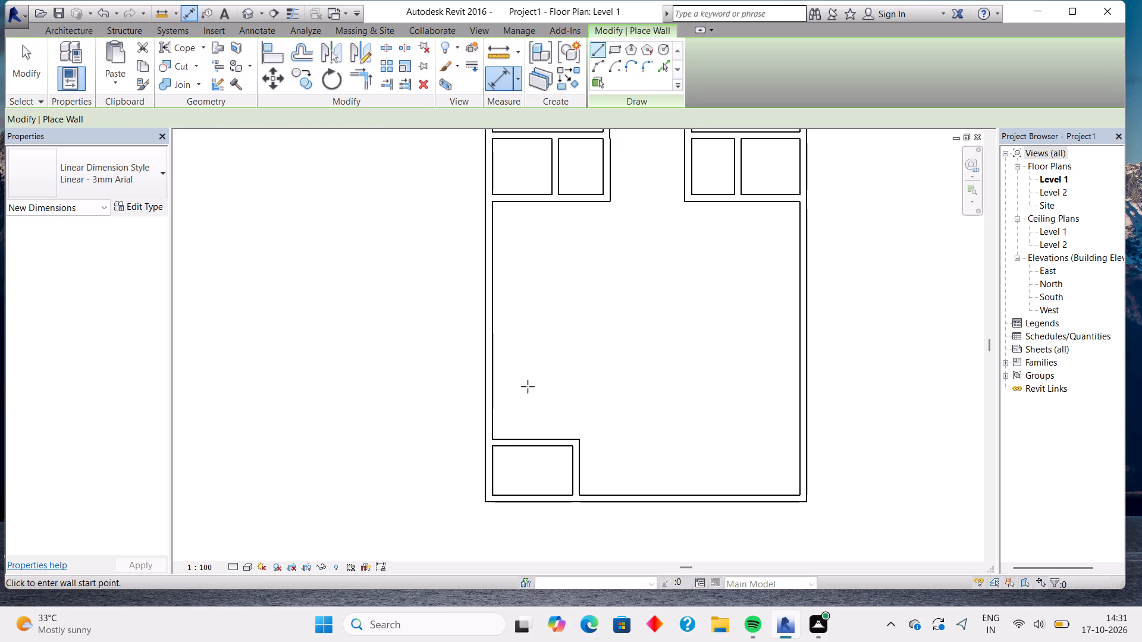
pyautogui.click(494, 396)
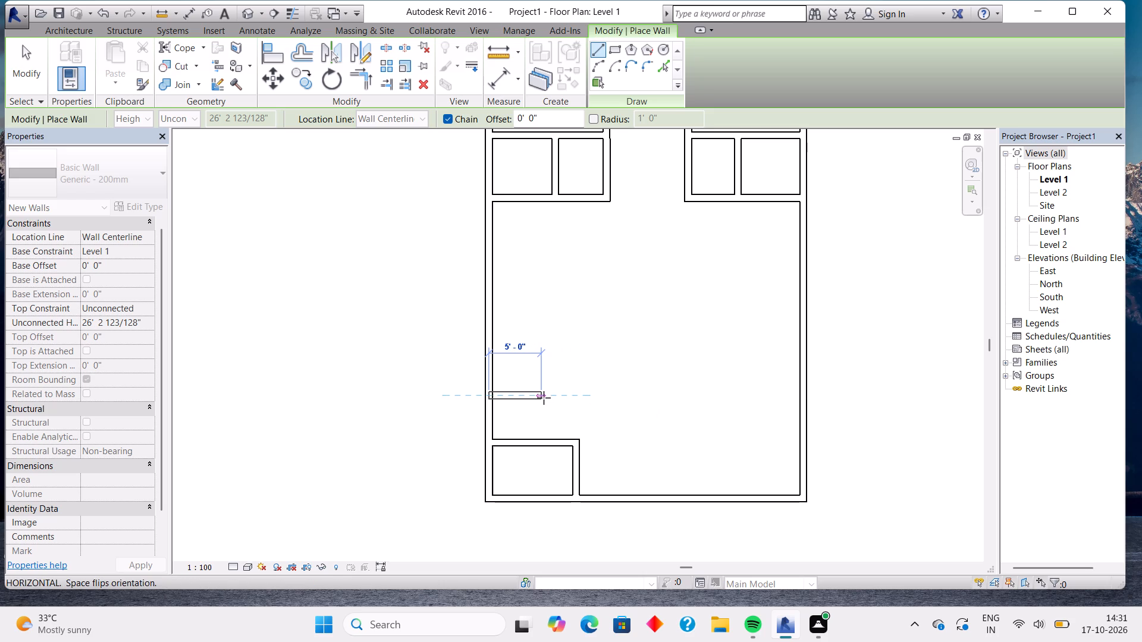
pyautogui.click(544, 398)
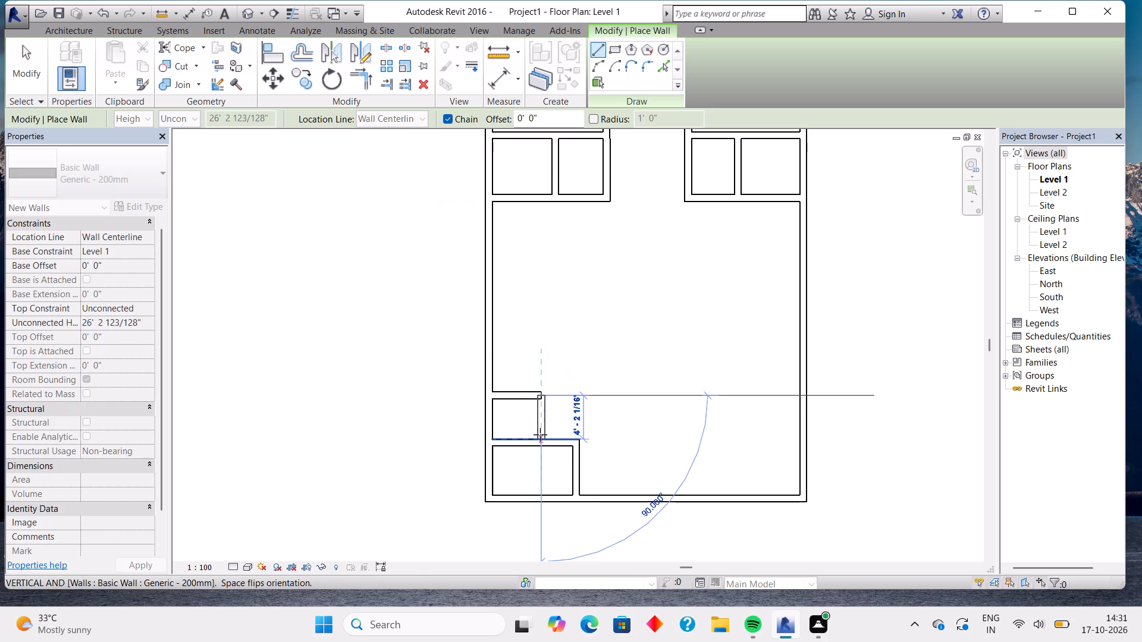
pyautogui.click(540, 435)
pyautogui.press('Escape')
pyautogui.press('Escape')
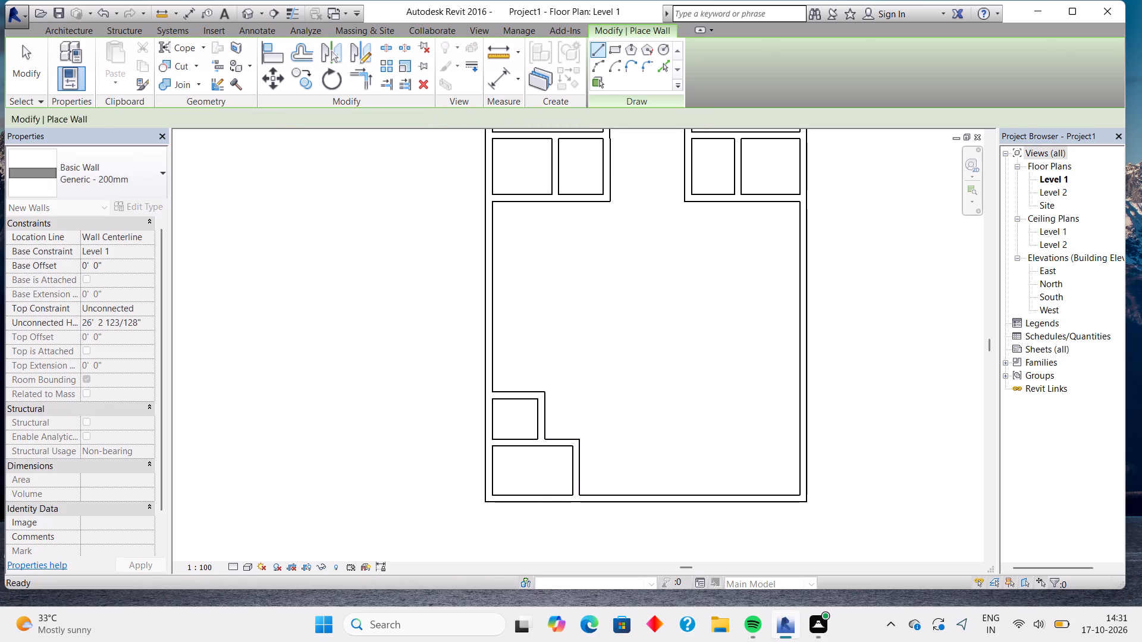
# Nudge the right wall of the lower-left corner room two increments to the right.
pyautogui.click(580, 460)
pyautogui.press('Right')
pyautogui.press('Right')
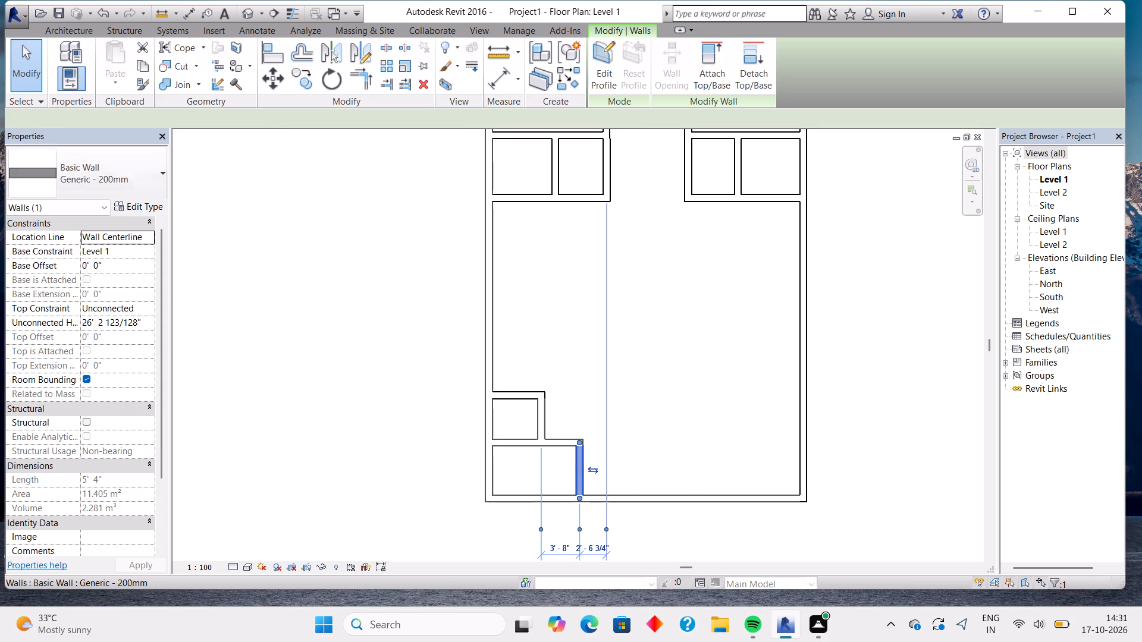
pyautogui.press('Escape')
# Recheck the inside width and height of the lower-left corner room with aligned dimensions.
pyautogui.scroll(-3, 580, 460)
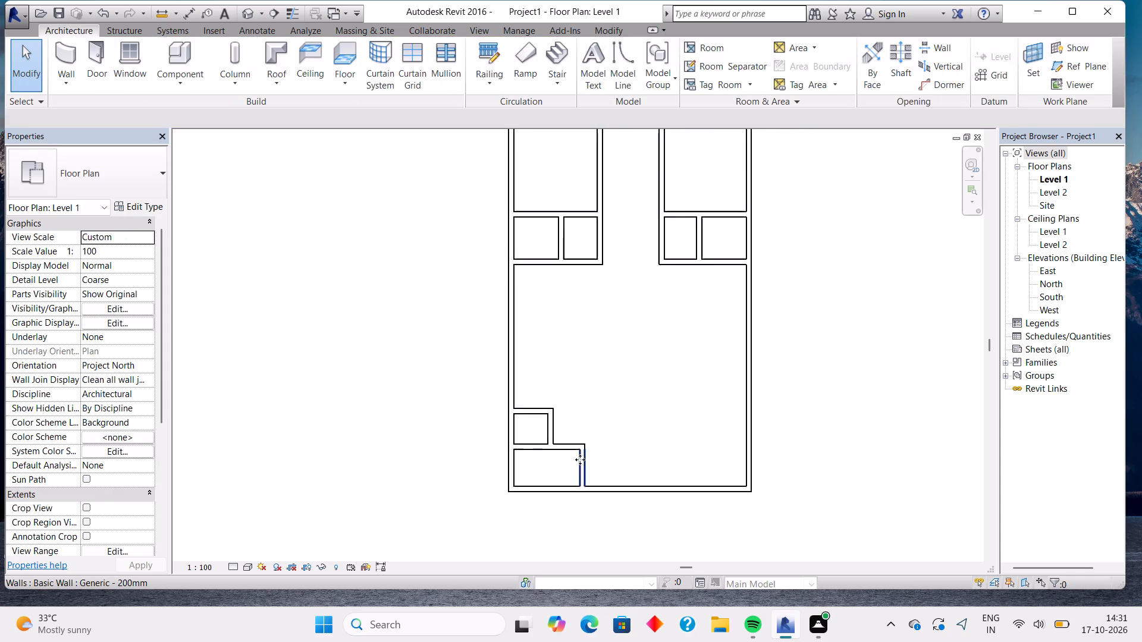
pyautogui.scroll(4, 580, 460)
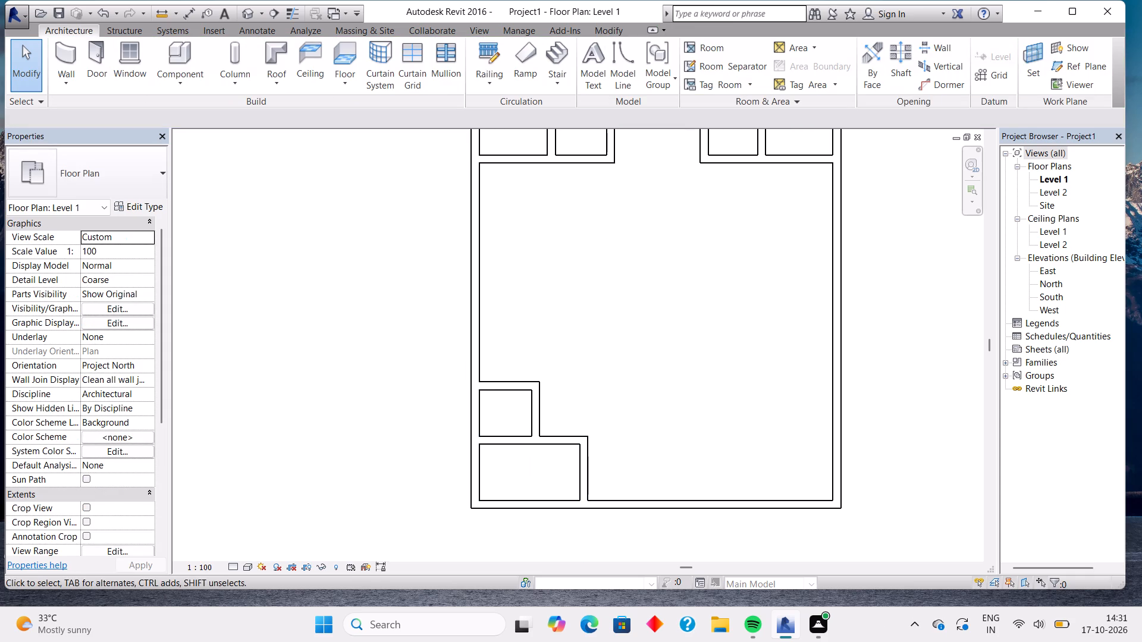
pyautogui.click(67, 60)
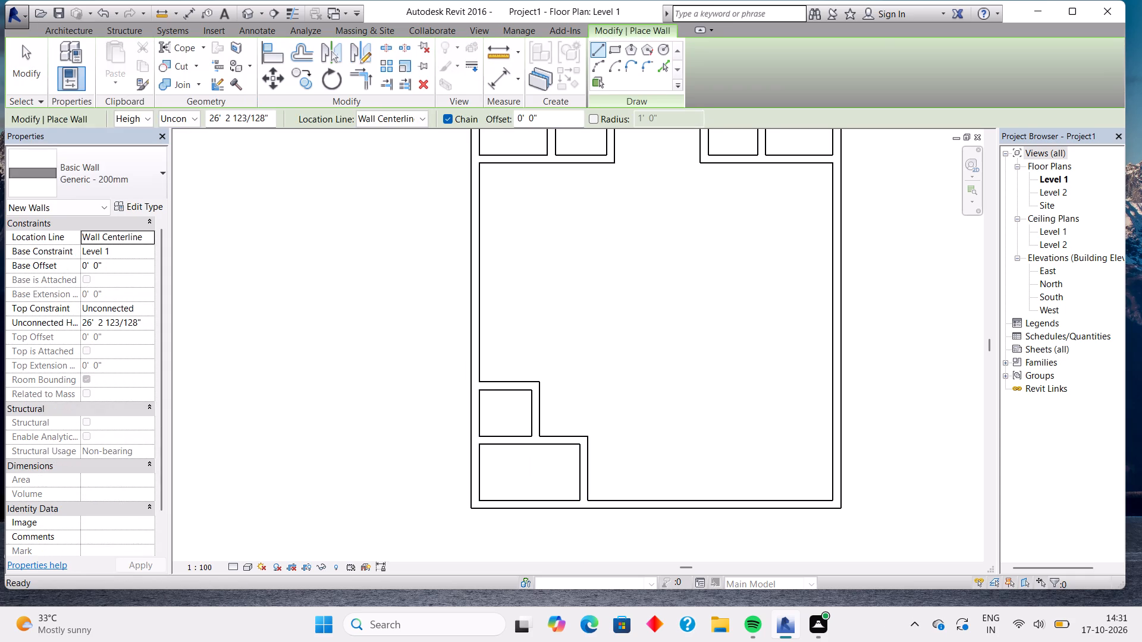
pyautogui.click(490, 79)
pyautogui.click(479, 465)
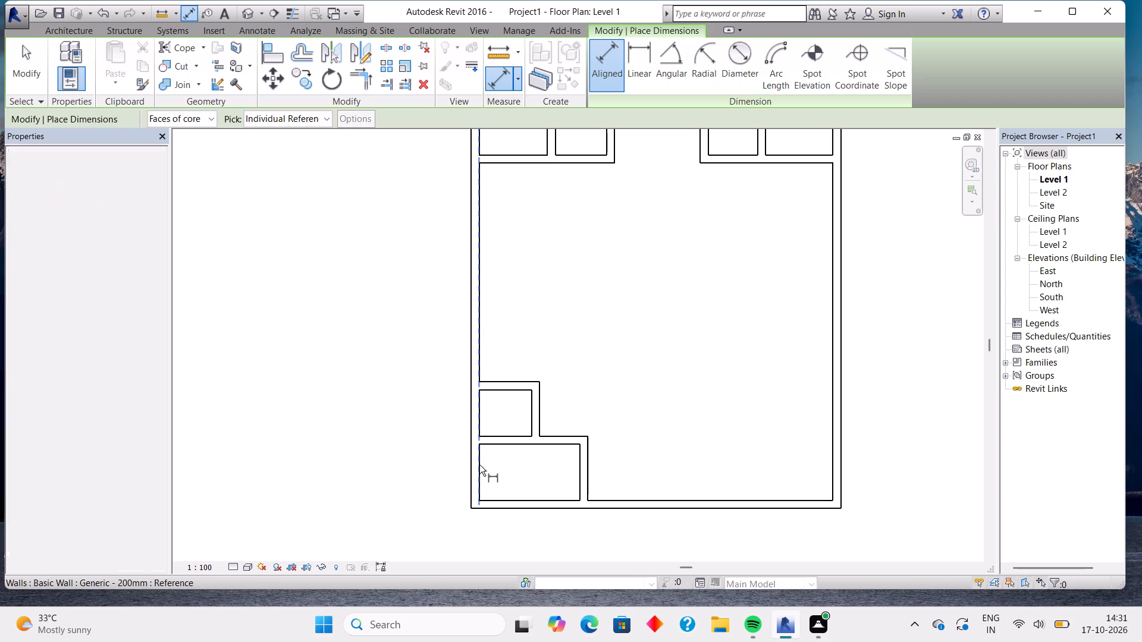
pyautogui.click(579, 464)
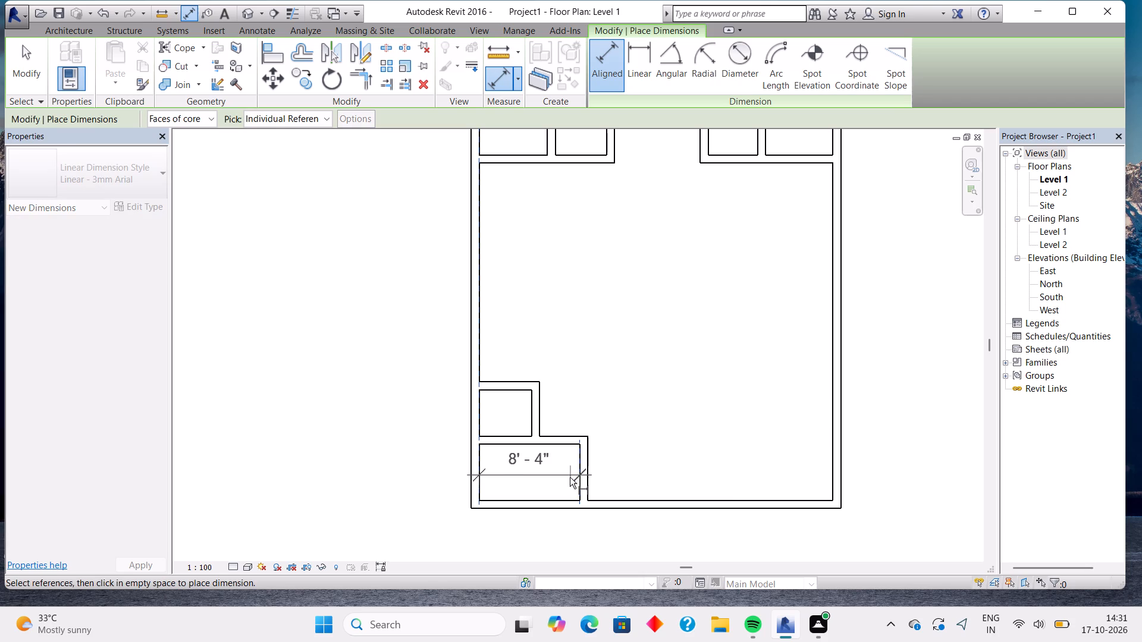
pyautogui.press('Escape')
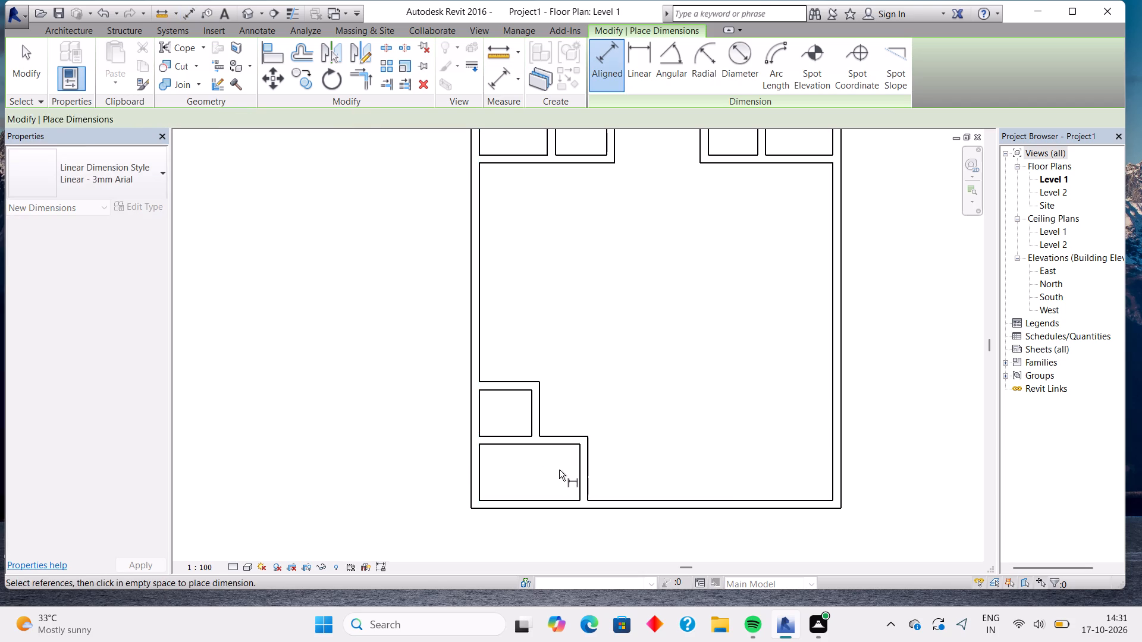
pyautogui.click(555, 443)
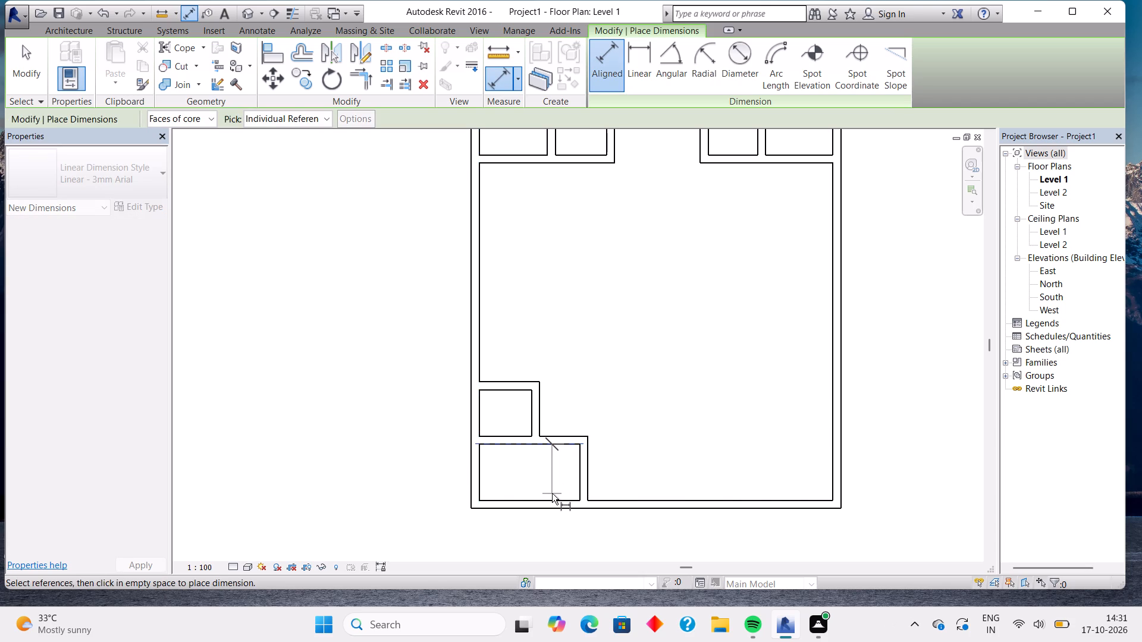
pyautogui.click(552, 497)
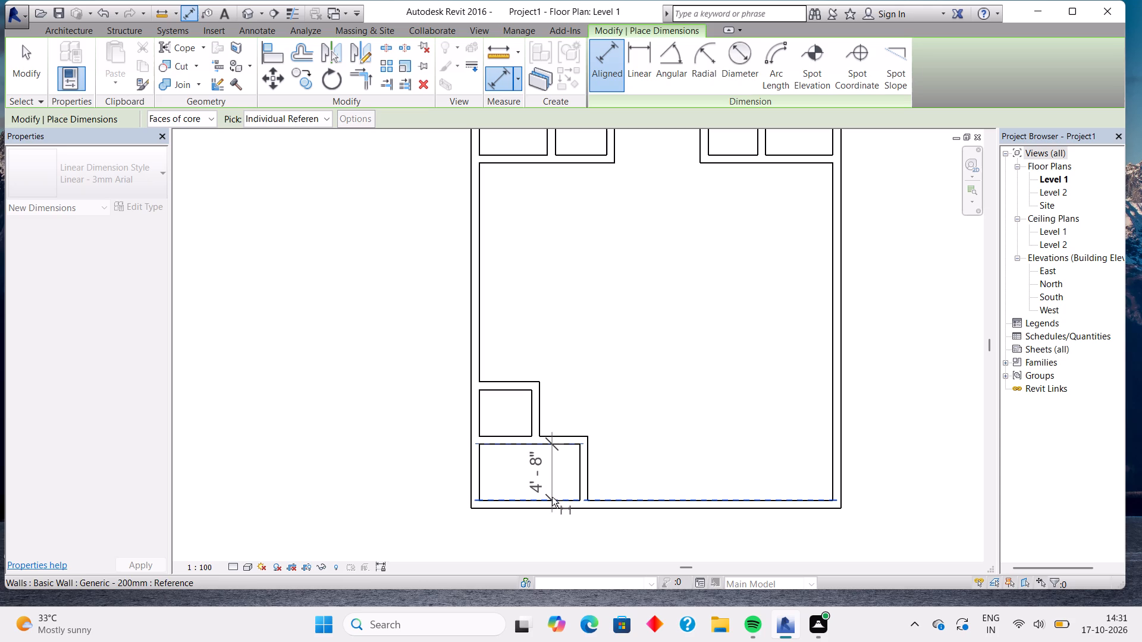
pyautogui.press('Escape')
pyautogui.press('Escape')
# Nudge the wall between the lower-left corner room and the small room above it two increments down.
pyautogui.click(559, 443)
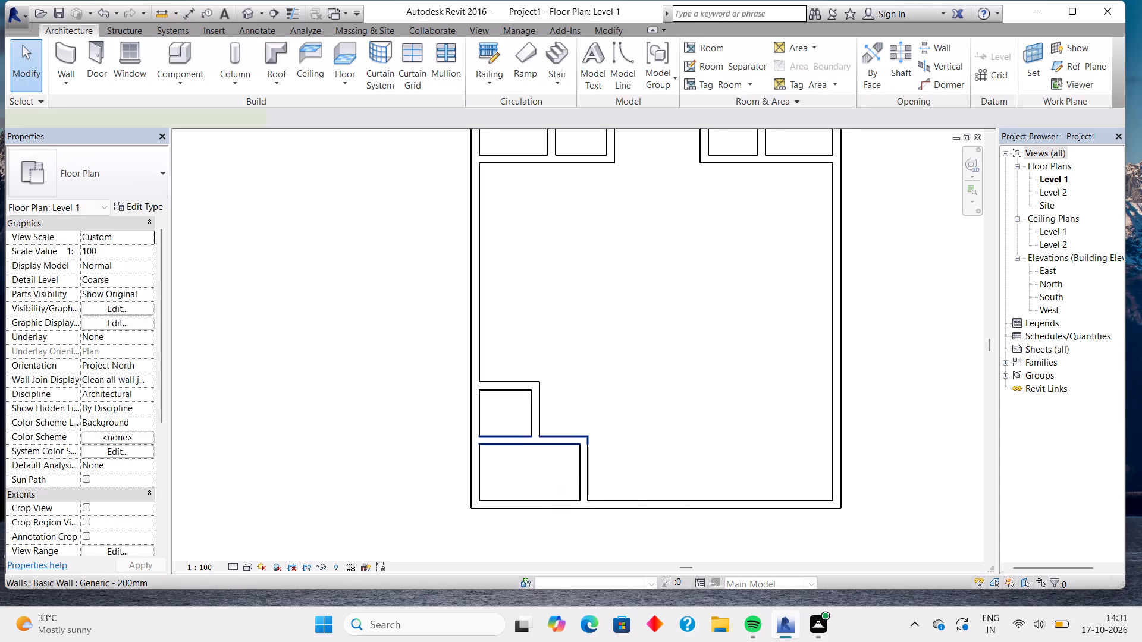
pyautogui.press('Down')
pyautogui.press('Down')
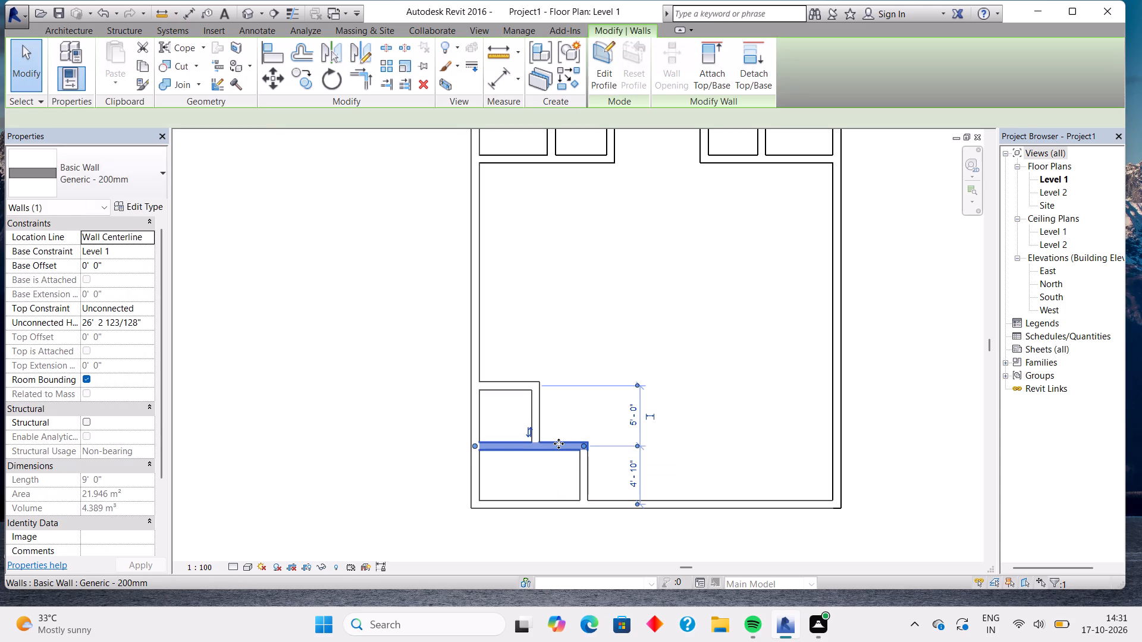
pyautogui.press('Escape')
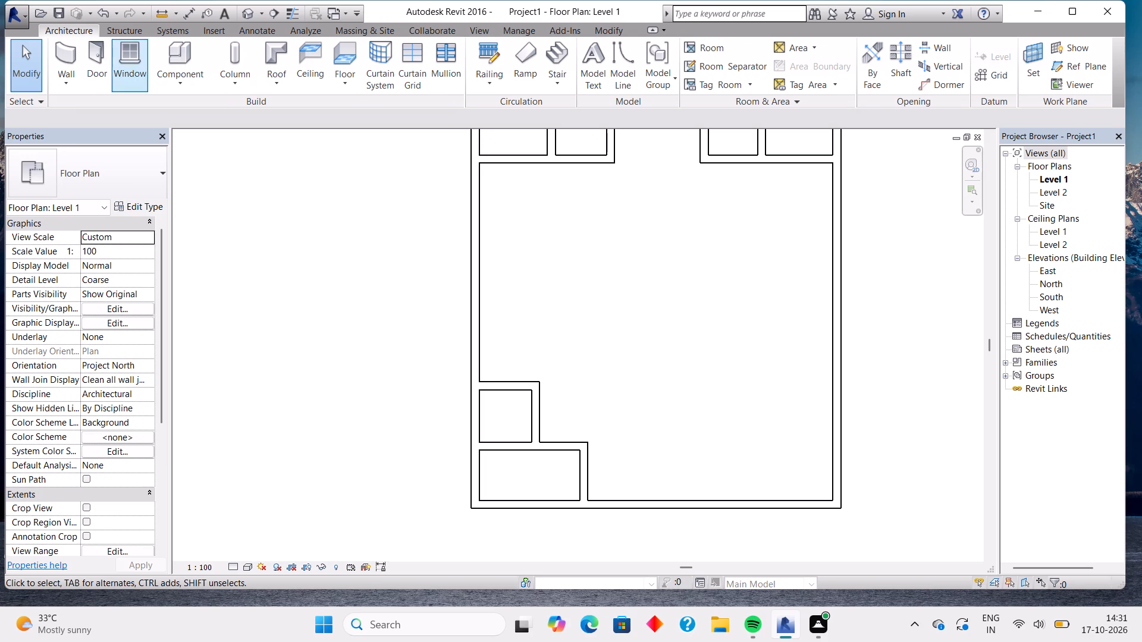
# Draw walls for a room beside the corner room: 9' 10" up from the bottom wall, about 7' 6" left, and down to the corner room.
pyautogui.click(64, 58)
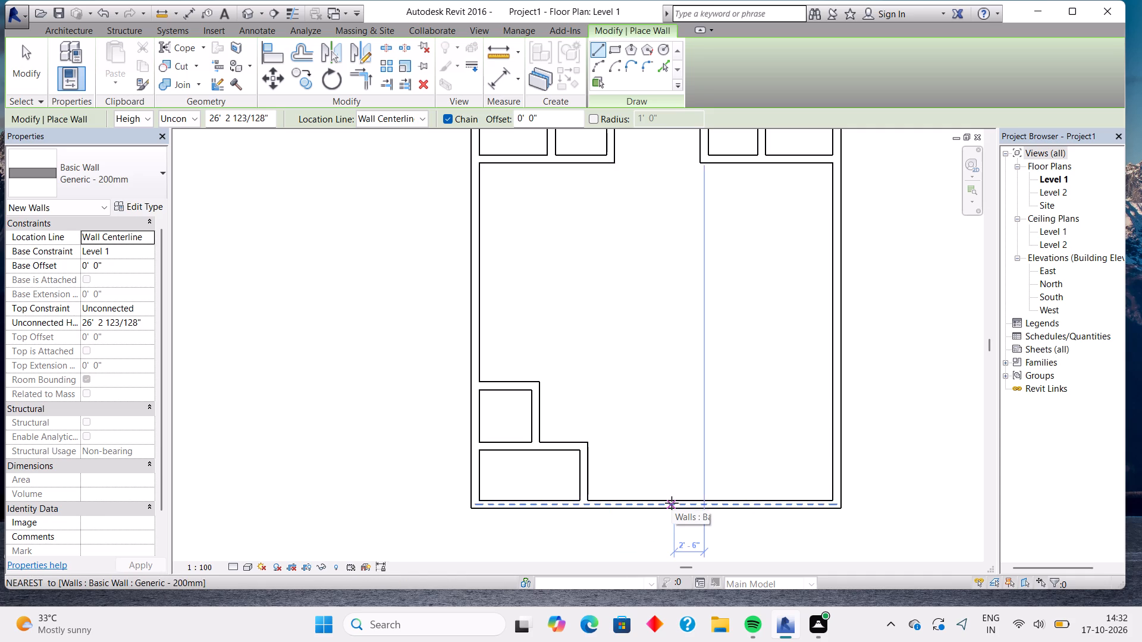
pyautogui.click(672, 503)
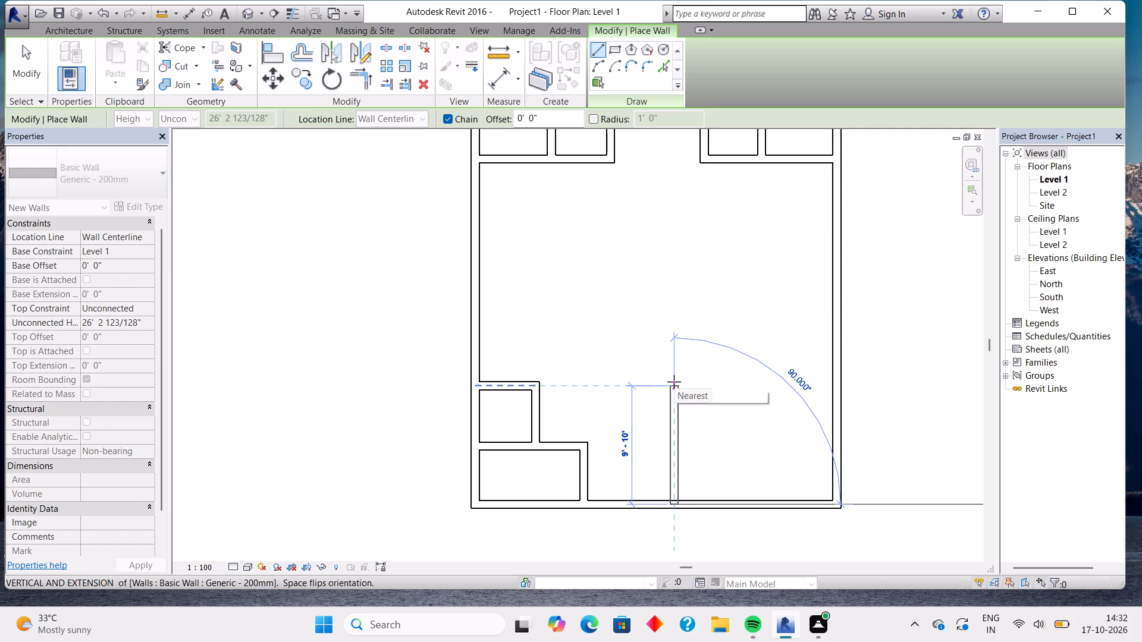
pyautogui.click(674, 382)
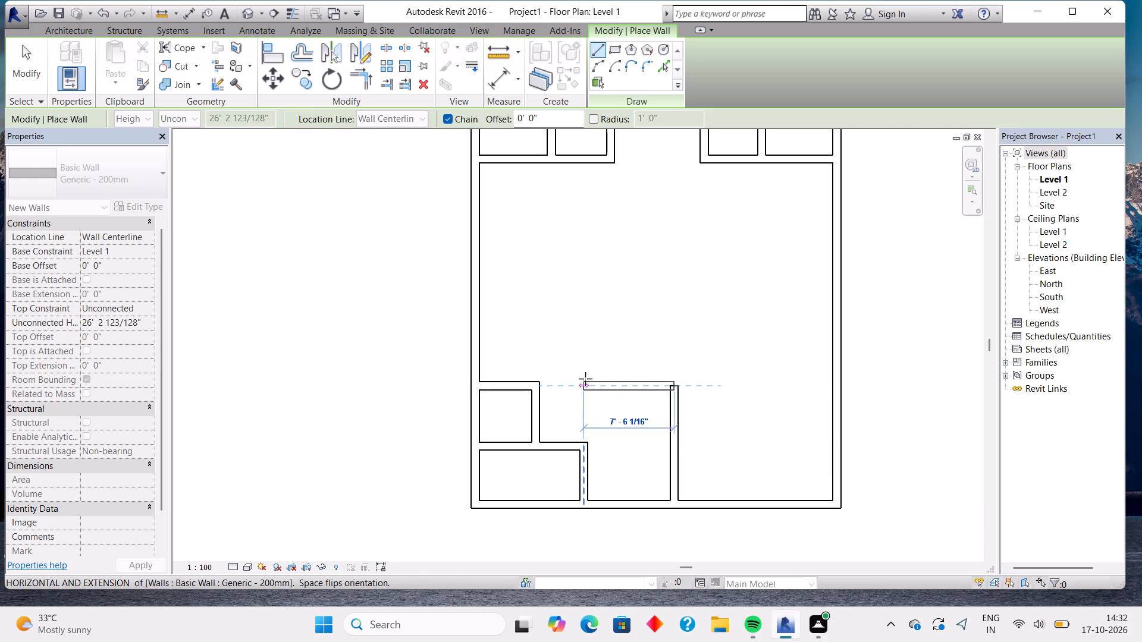
pyautogui.click(585, 379)
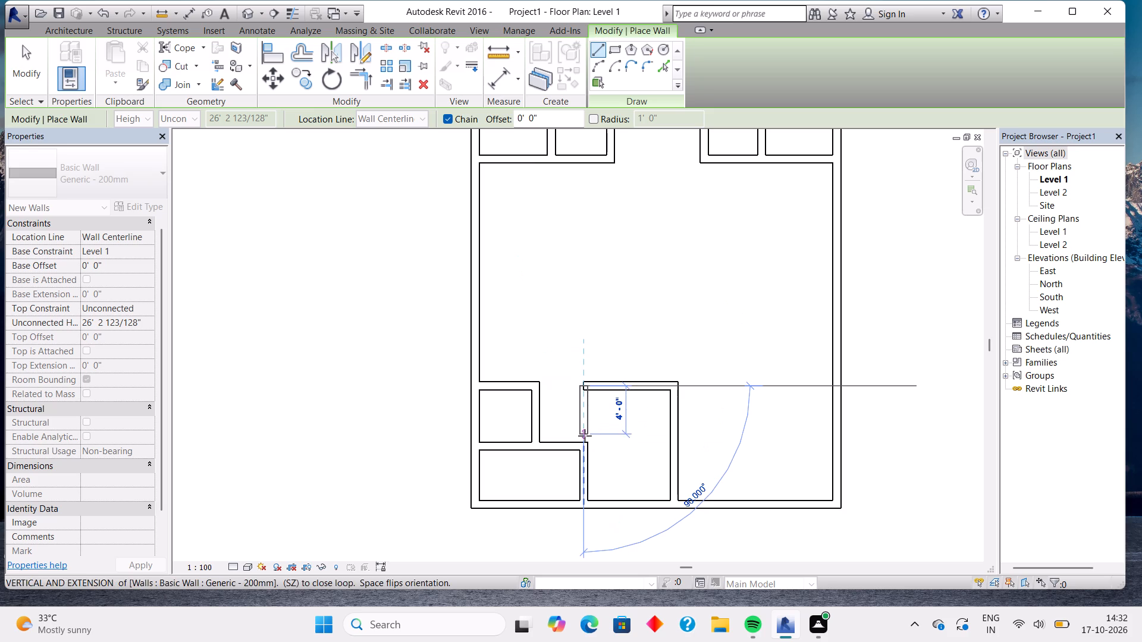
pyautogui.click(583, 448)
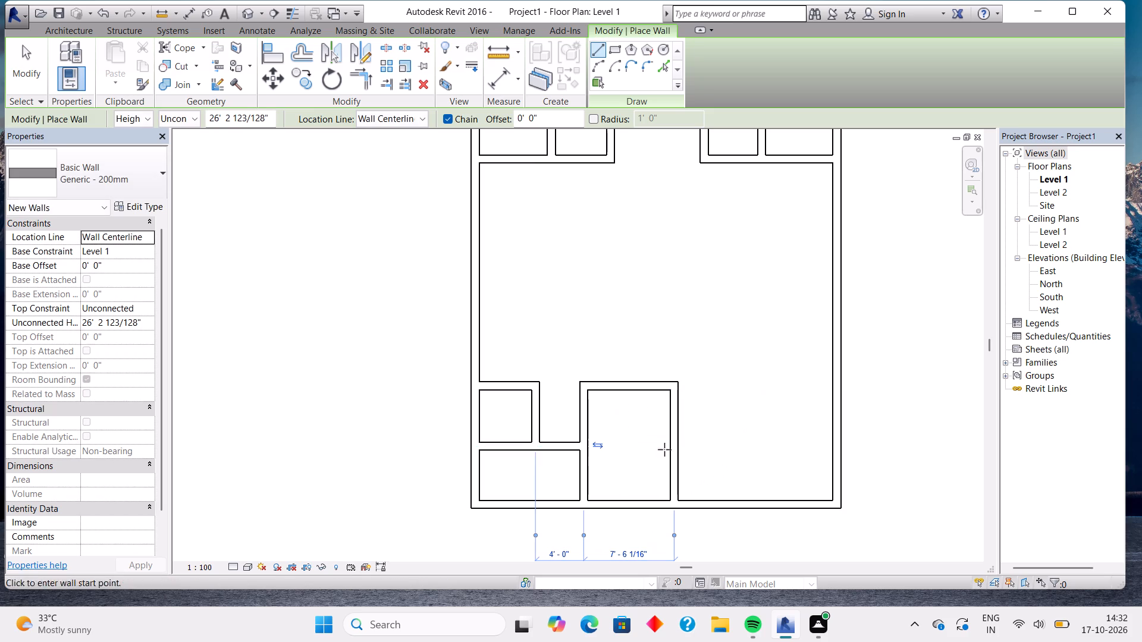
pyautogui.scroll(-1, 658, 410)
pyautogui.scroll(2, 658, 410)
pyautogui.press('Escape')
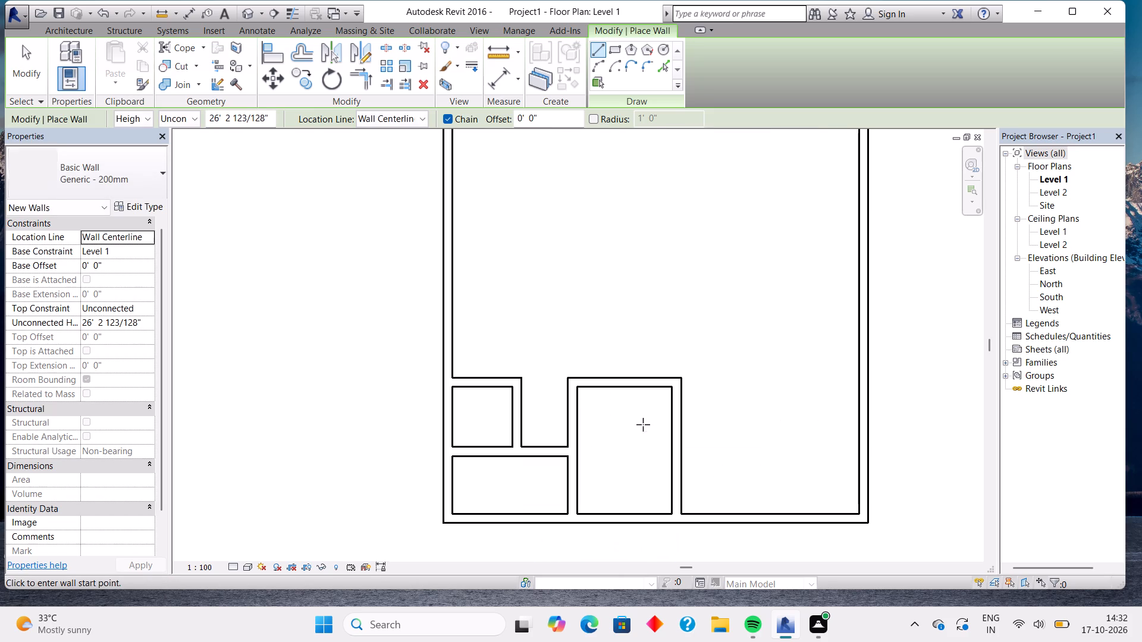
pyautogui.press('Escape')
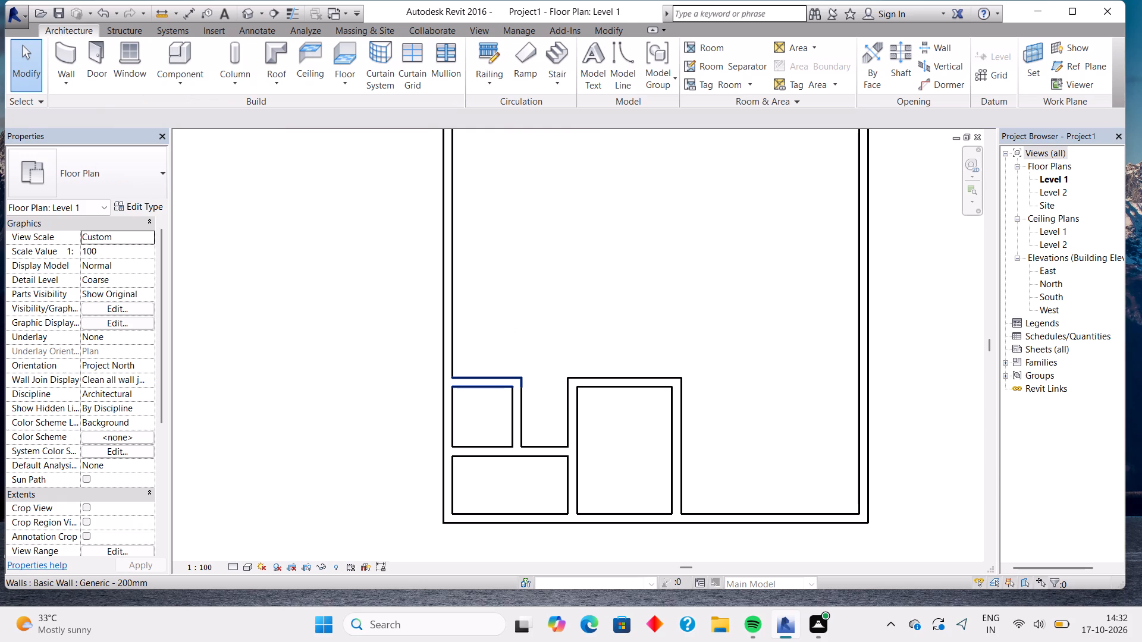
pyautogui.press('Escape')
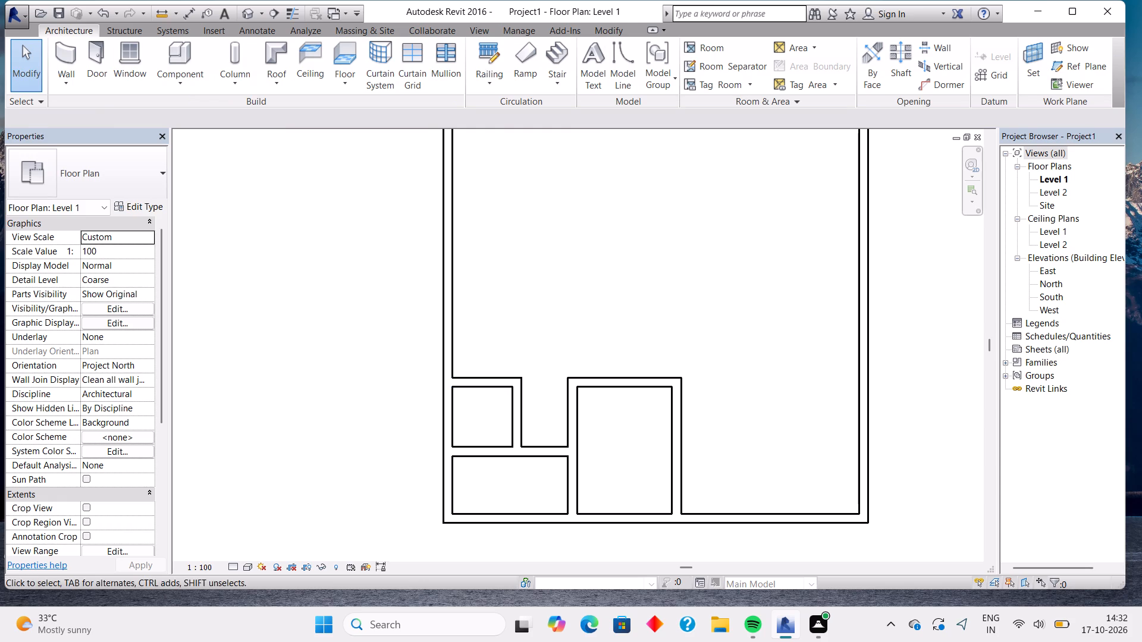
# Check the inside heights of the lower-left corner room and the small room above it with aligned dimensions.
pyautogui.click(64, 49)
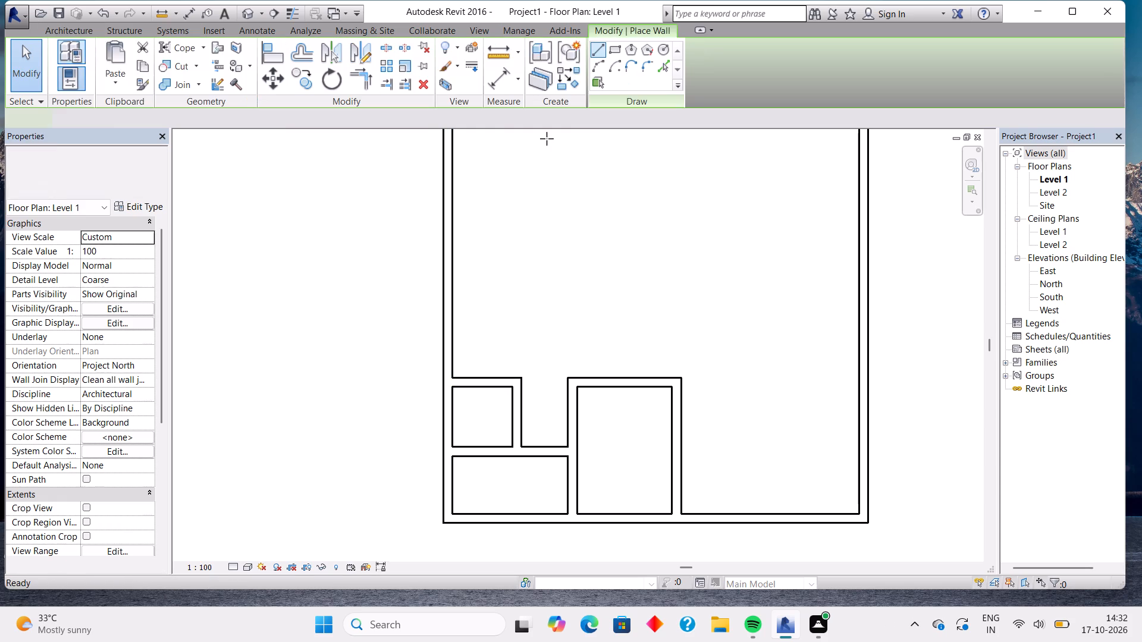
pyautogui.click(507, 83)
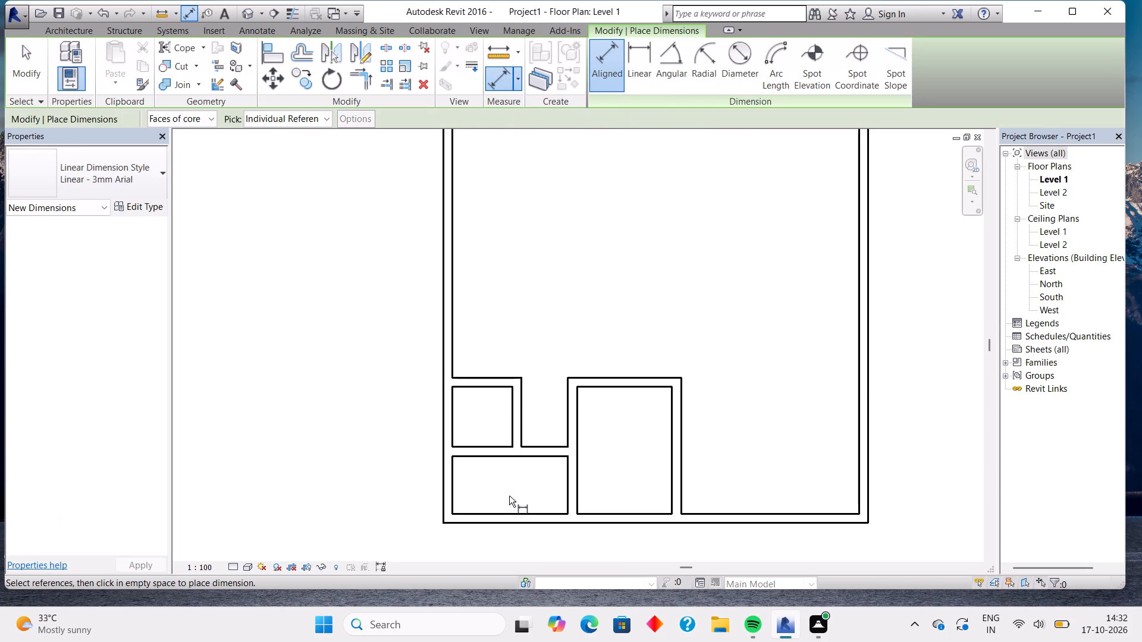
pyautogui.click(485, 510)
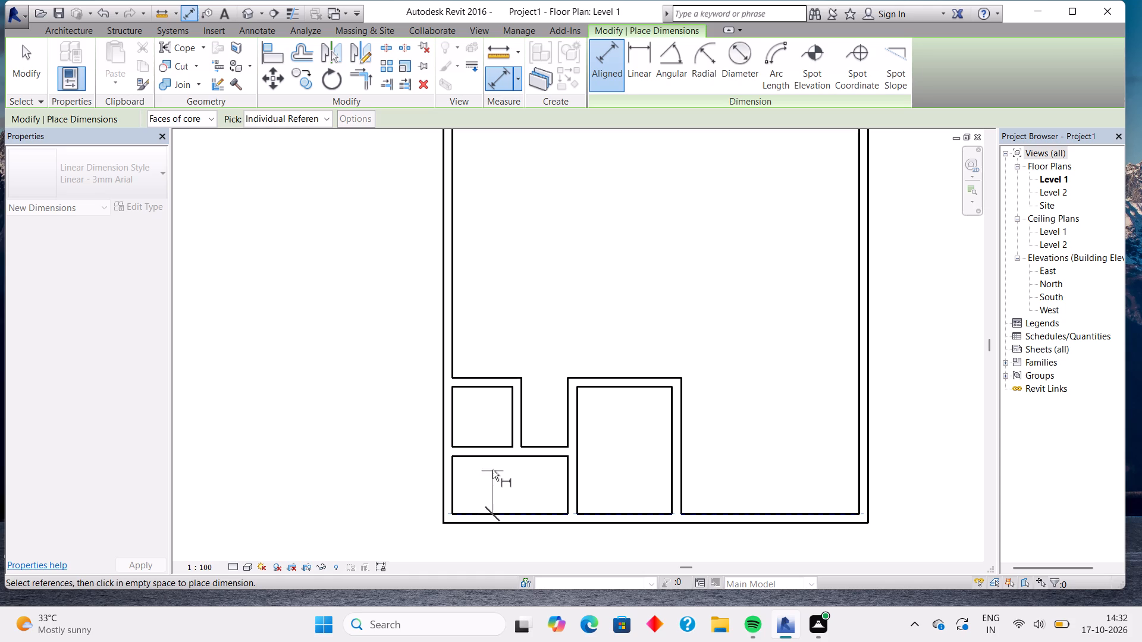
pyautogui.click(491, 459)
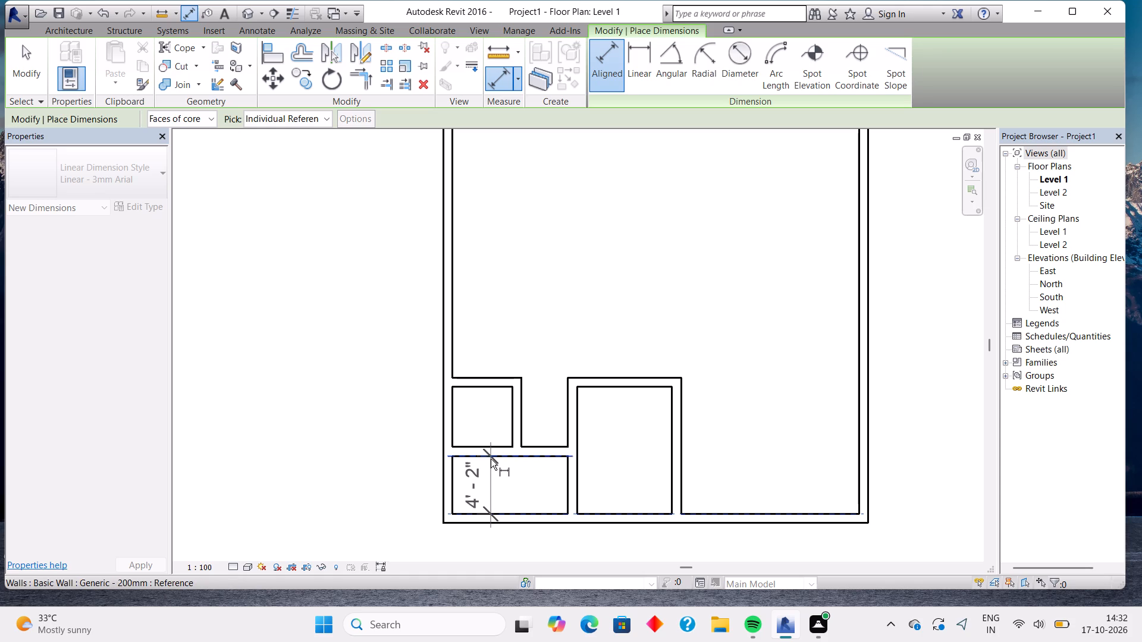
pyautogui.press('Escape')
pyautogui.click(476, 443)
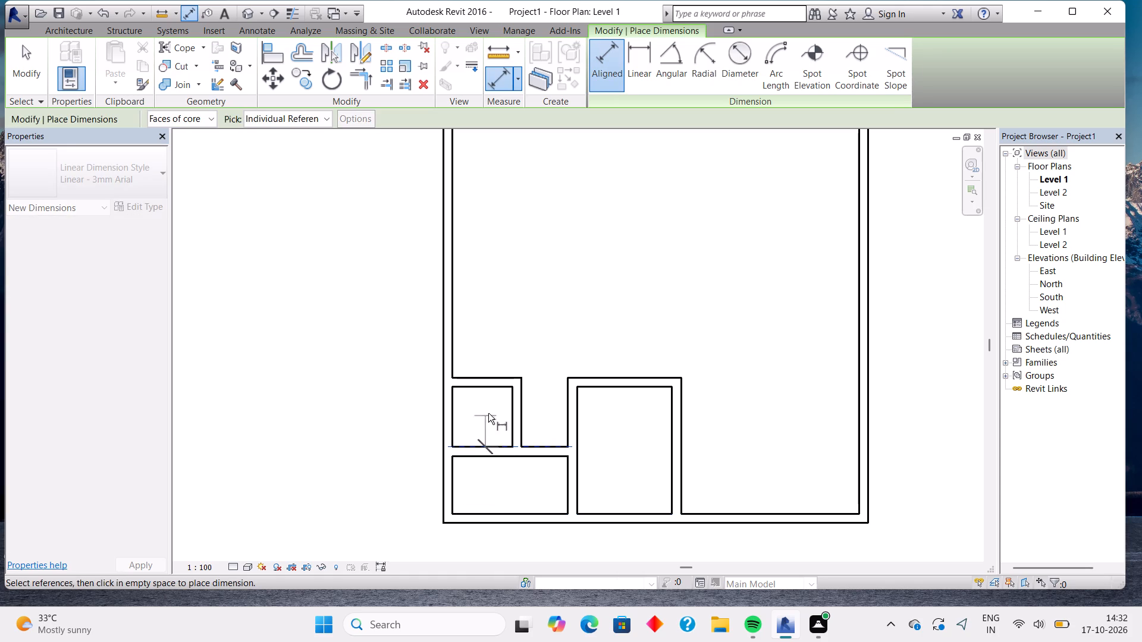
pyautogui.click(485, 386)
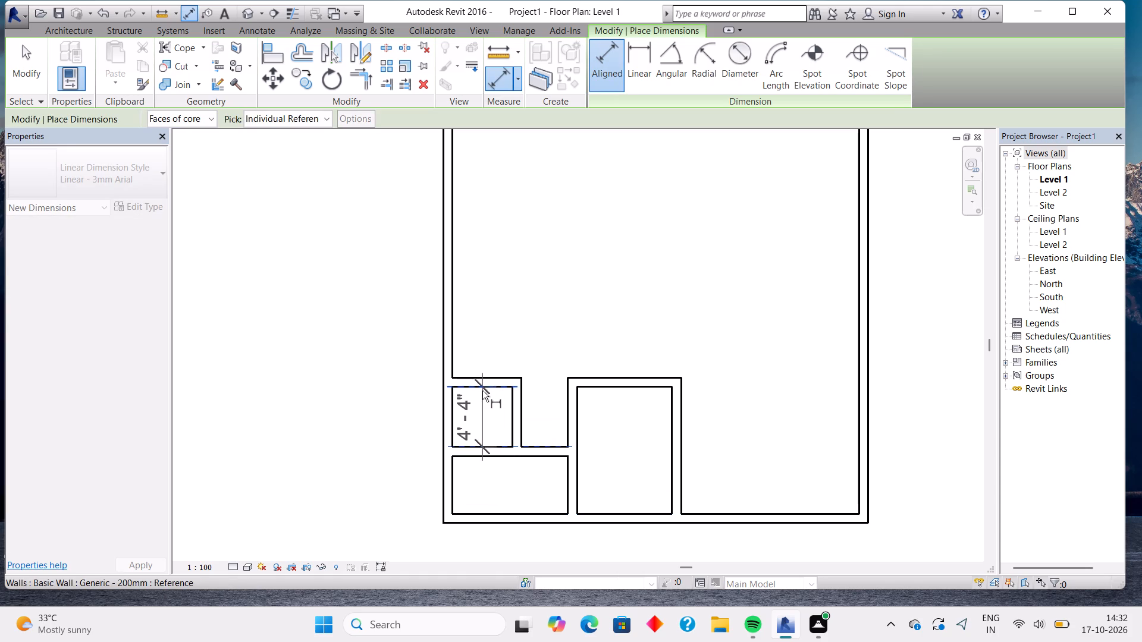
pyautogui.press('Escape')
pyautogui.press('Escape')
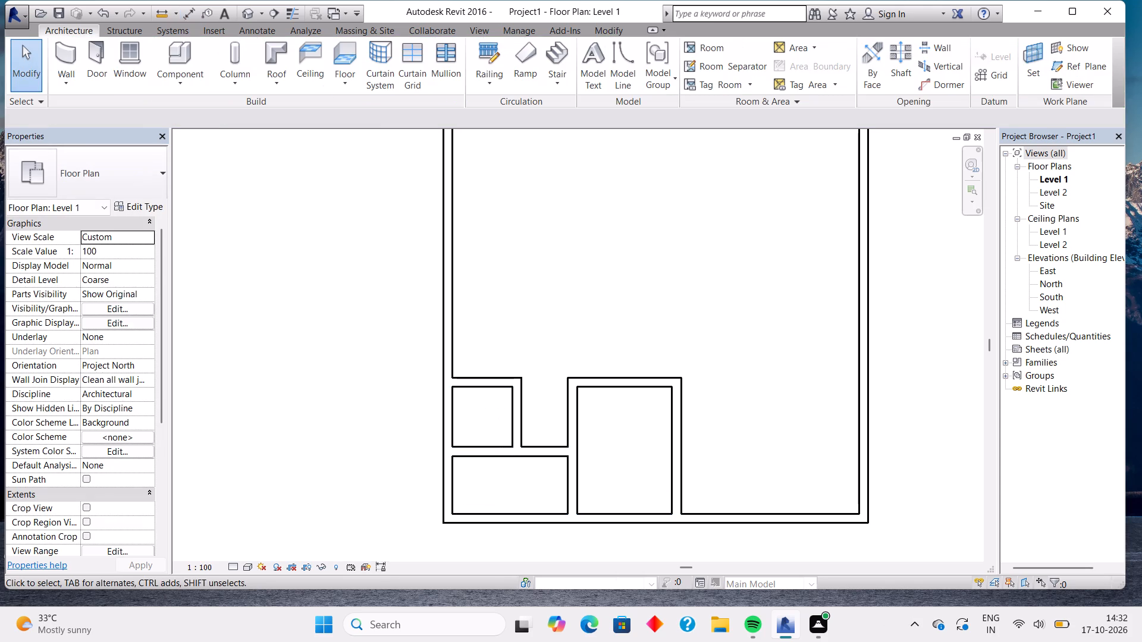
pyautogui.press('Escape')
# Nudge the top walls of the small room above the corner room and of the taller room beside it one increment down each.
pyautogui.click(494, 383)
pyautogui.press('Down')
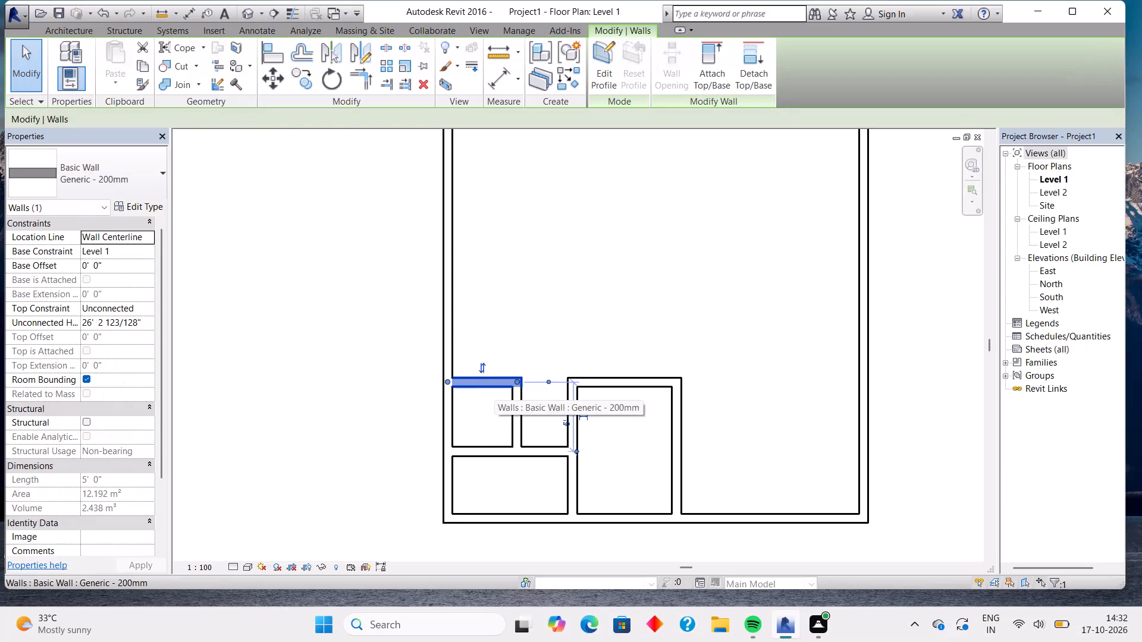
pyautogui.press('Escape')
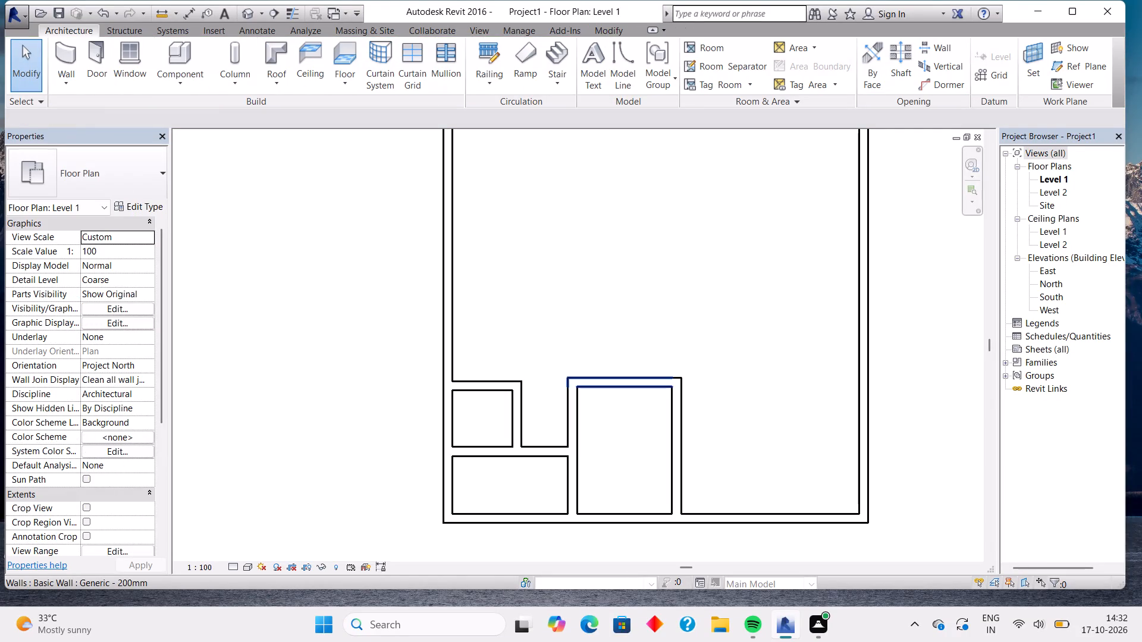
pyautogui.click(603, 386)
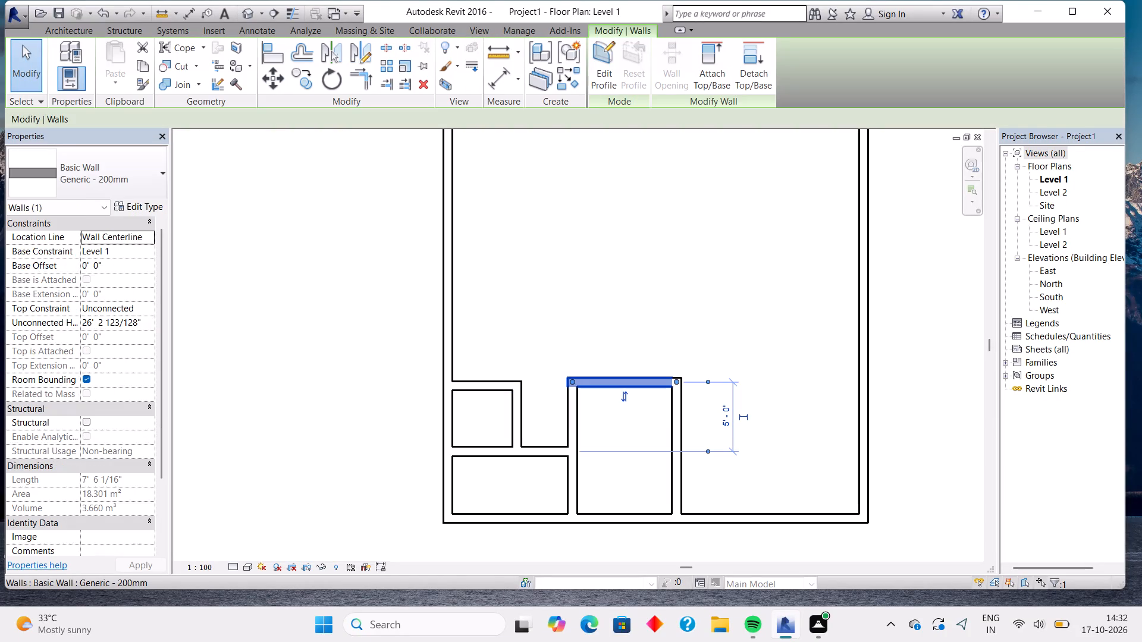
pyautogui.press('Down')
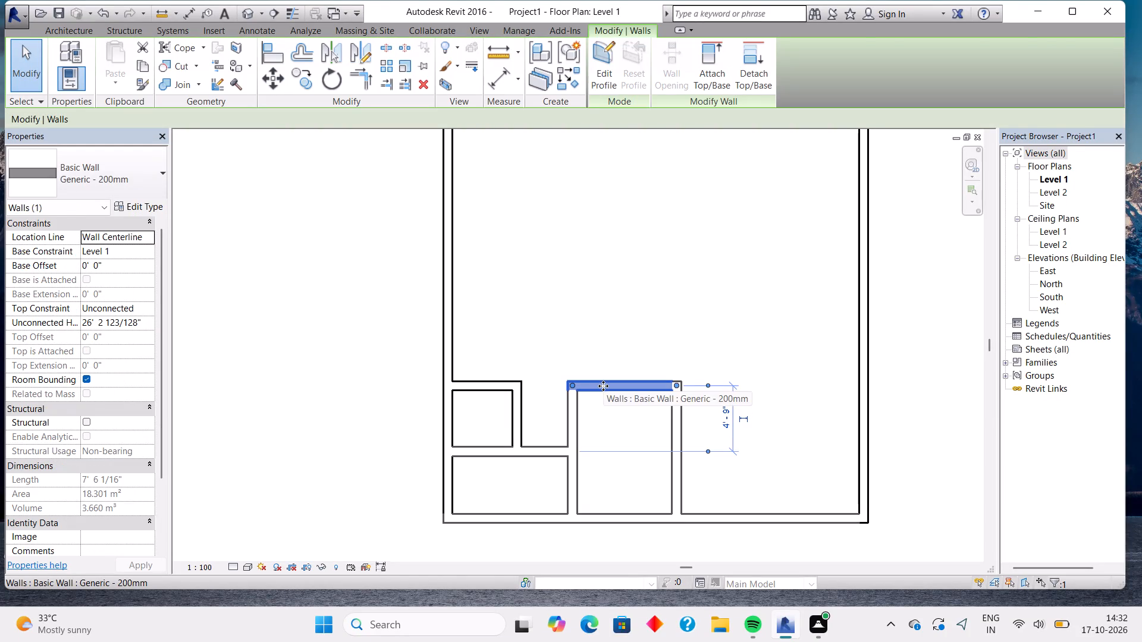
pyautogui.press('Escape')
# Check the inside width and height of the taller room beside the corner room with aligned dimensions.
pyautogui.scroll(-3, 603, 386)
pyautogui.scroll(2, 603, 386)
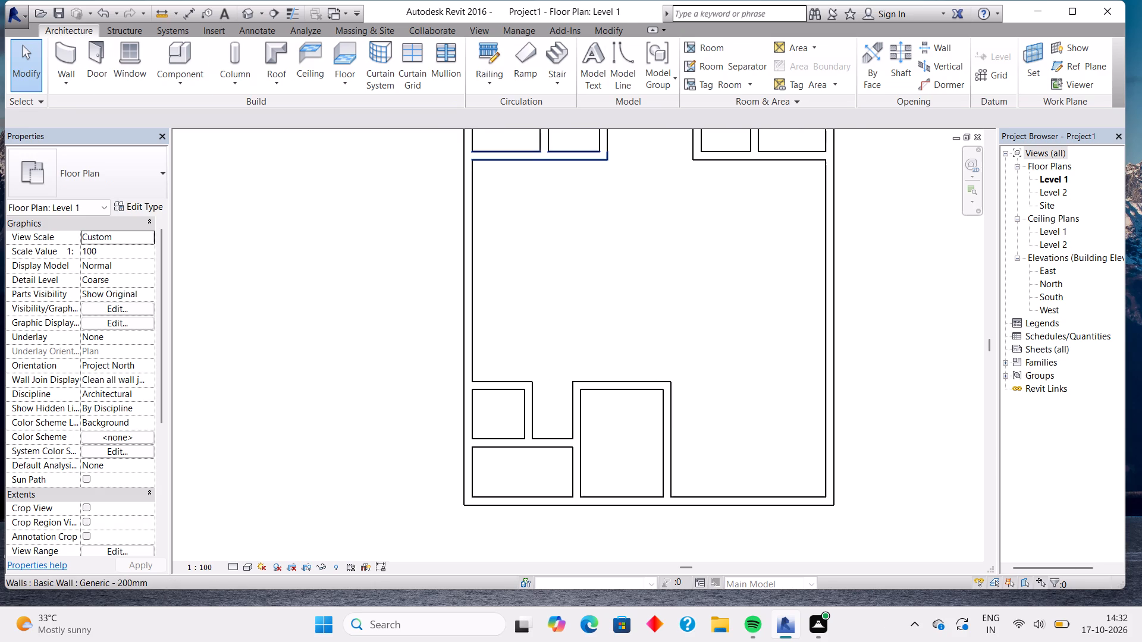
pyautogui.click(67, 52)
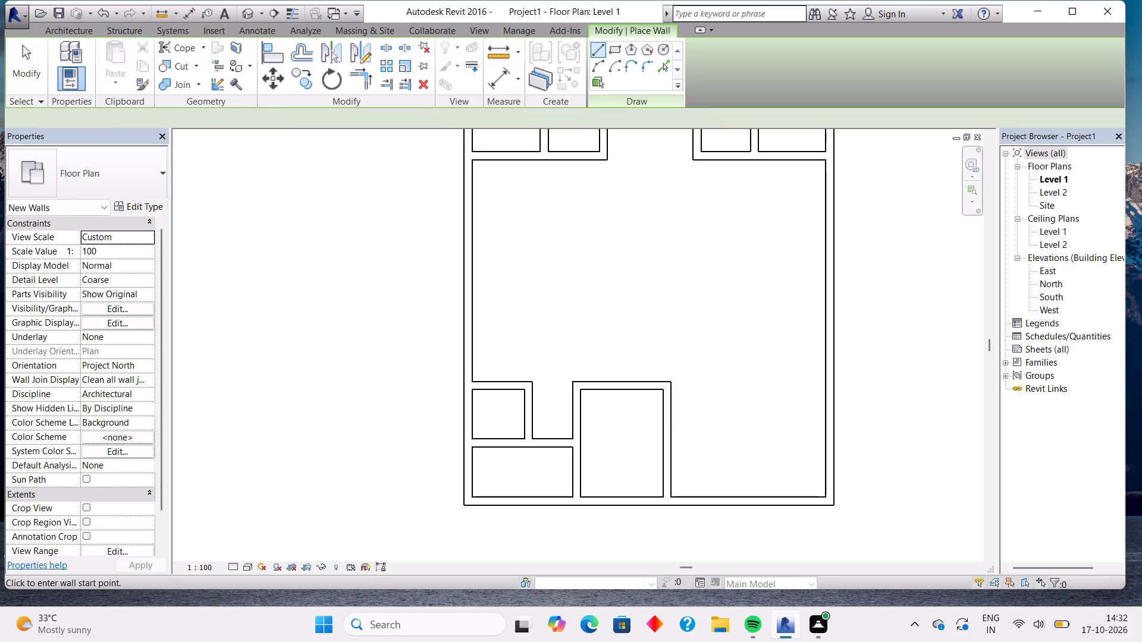
pyautogui.click(494, 73)
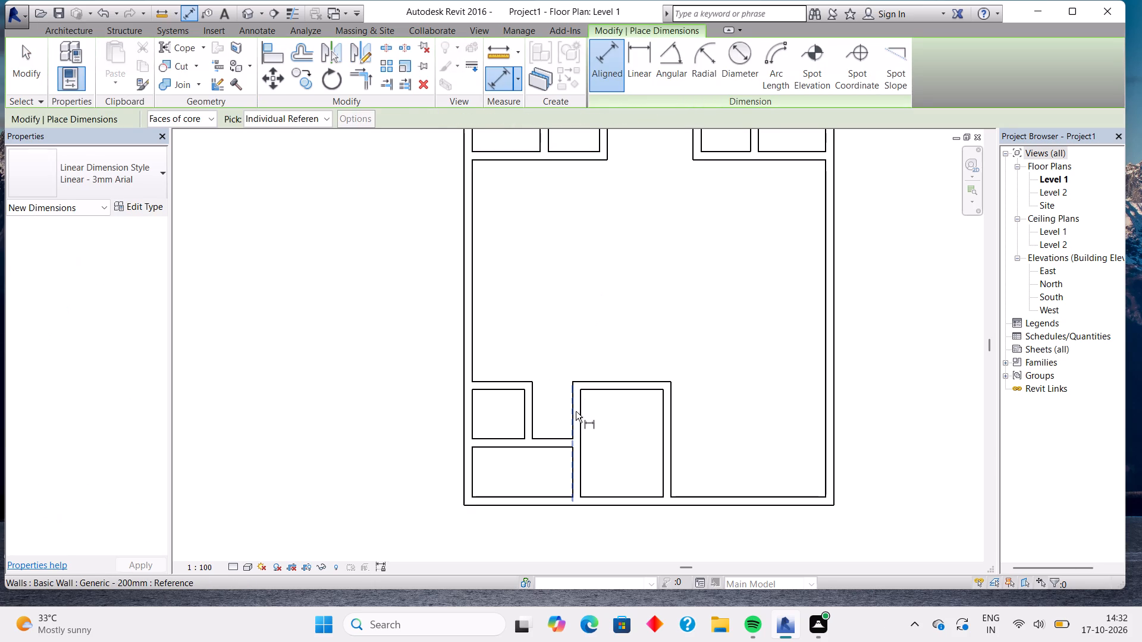
pyautogui.click(579, 415)
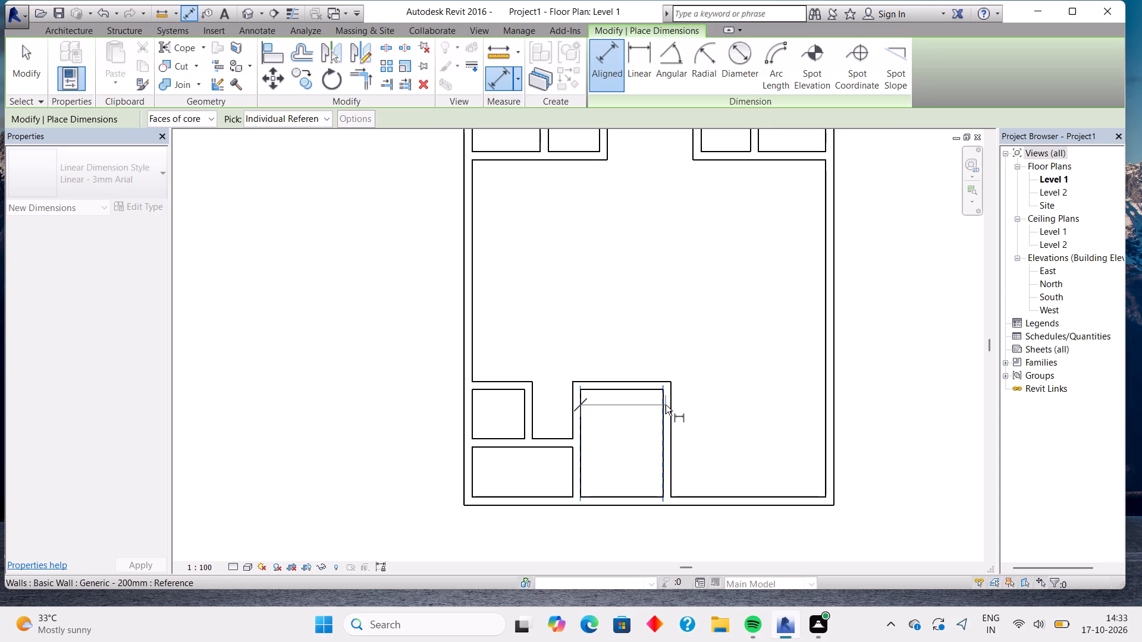
pyautogui.click(662, 403)
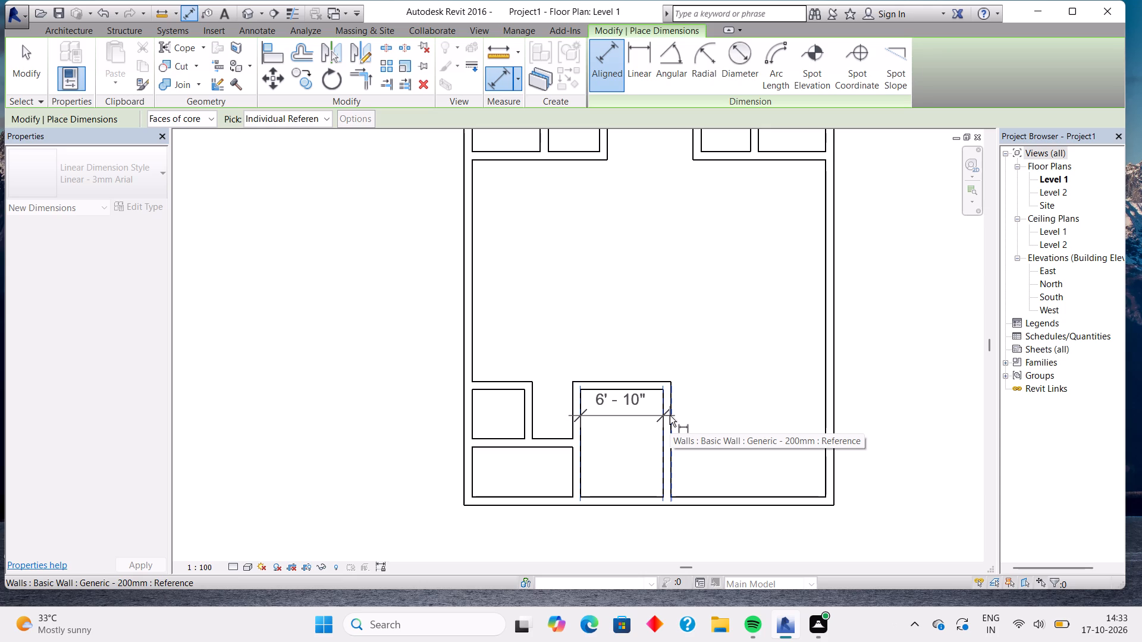
pyautogui.press('Escape')
pyautogui.click(642, 395)
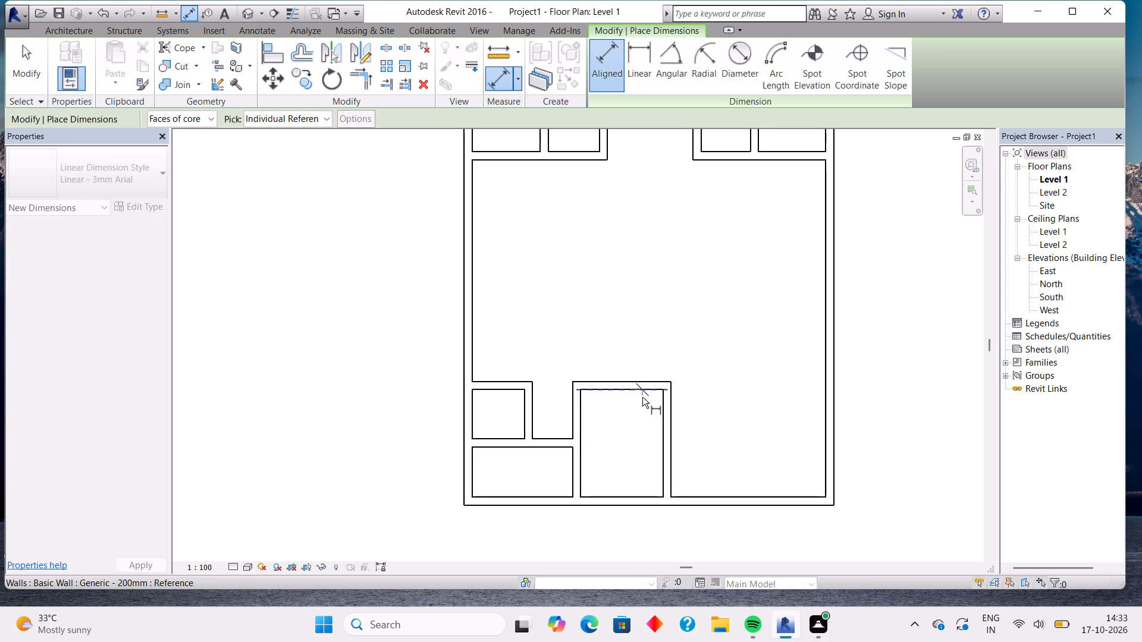
pyautogui.click(641, 498)
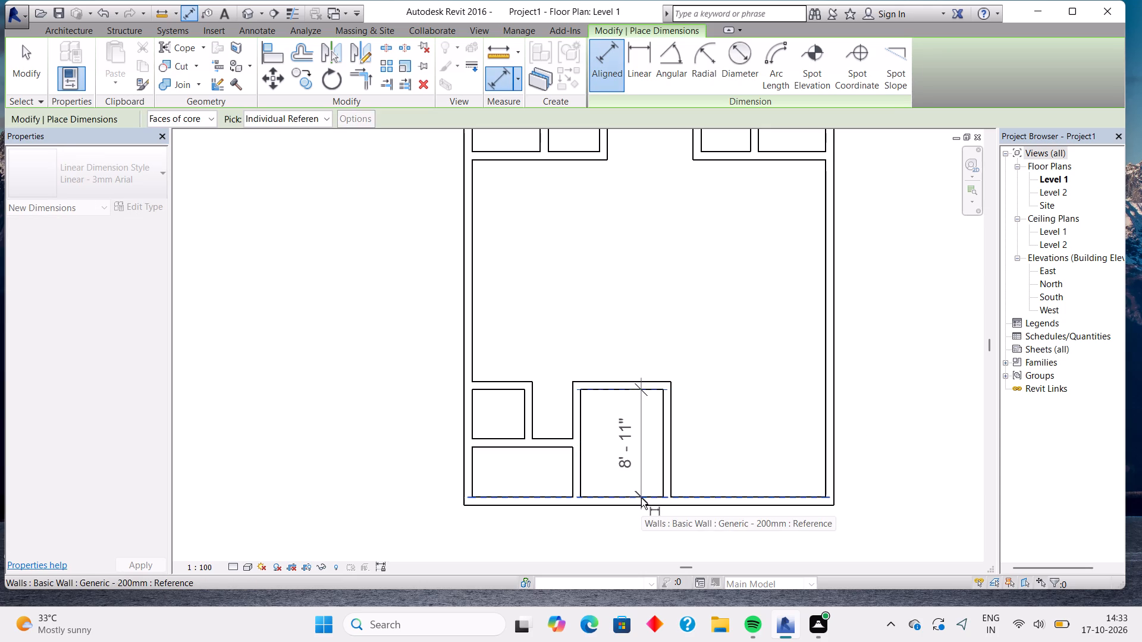
pyautogui.press('Escape')
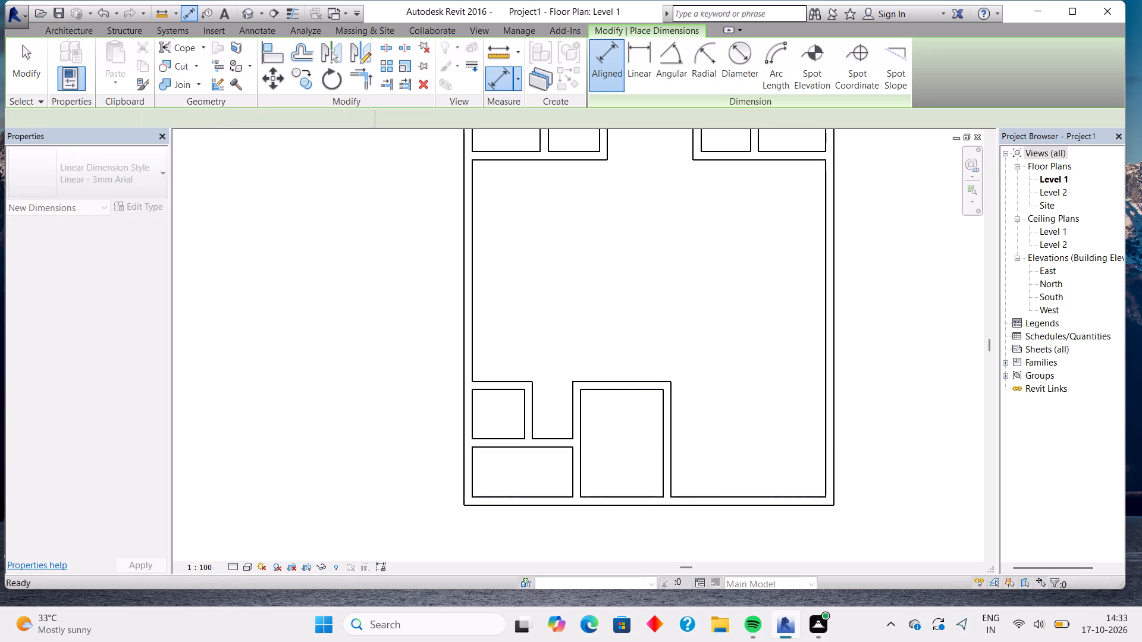
pyautogui.press('Escape')
# Nudge the taller room's right wall four increments left, to about 6' 6" from its left wall.
pyautogui.click(663, 444)
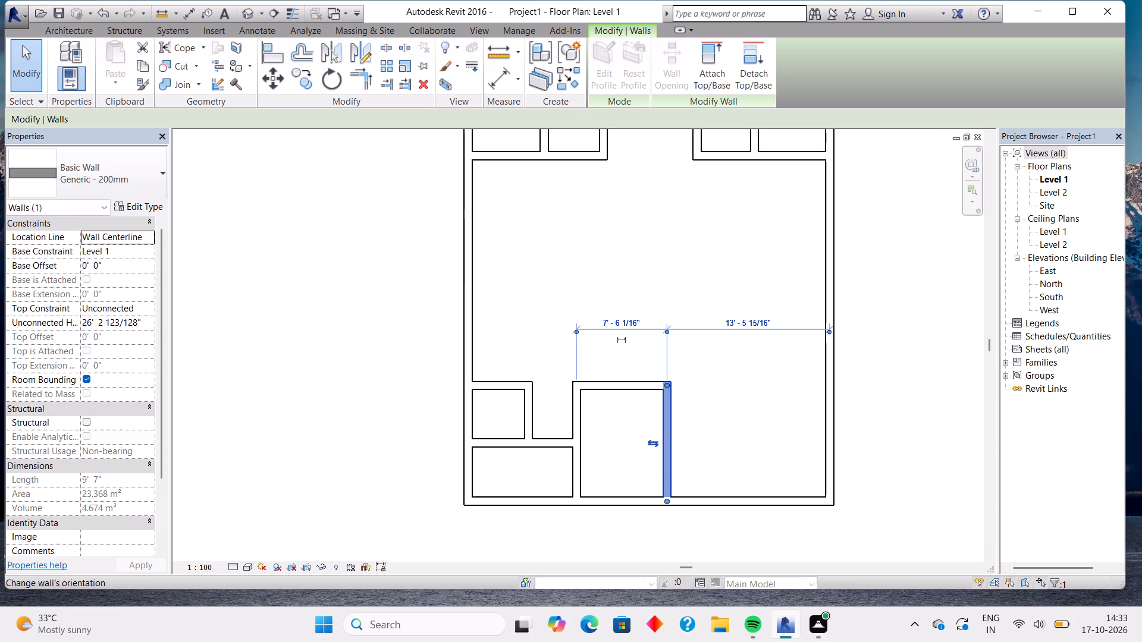
pyautogui.press('Left')
pyautogui.press('Left')
pyautogui.press('Left')
pyautogui.press('Left')
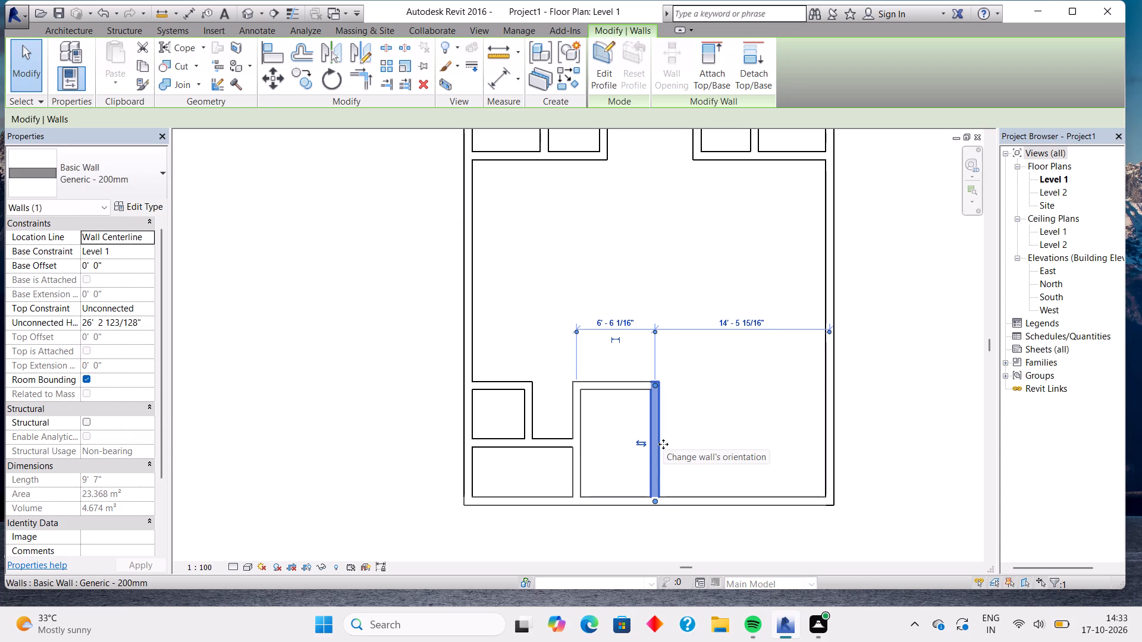
pyautogui.press('Escape')
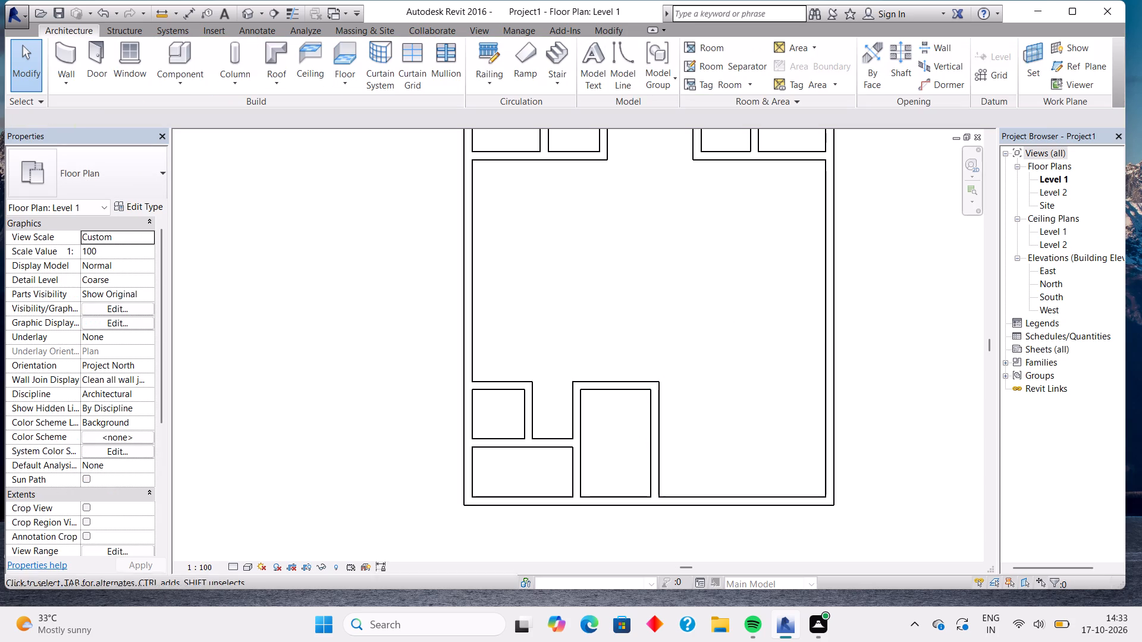
# Recheck the taller room's inside width with an aligned dimension.
pyautogui.click(65, 56)
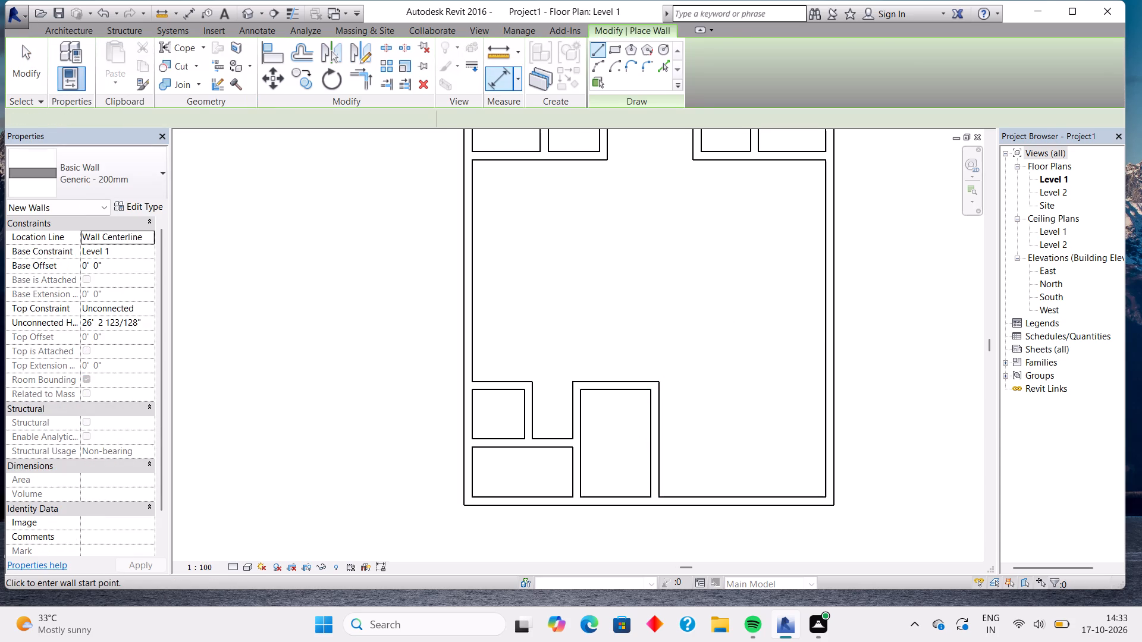
pyautogui.click(495, 81)
pyautogui.click(579, 419)
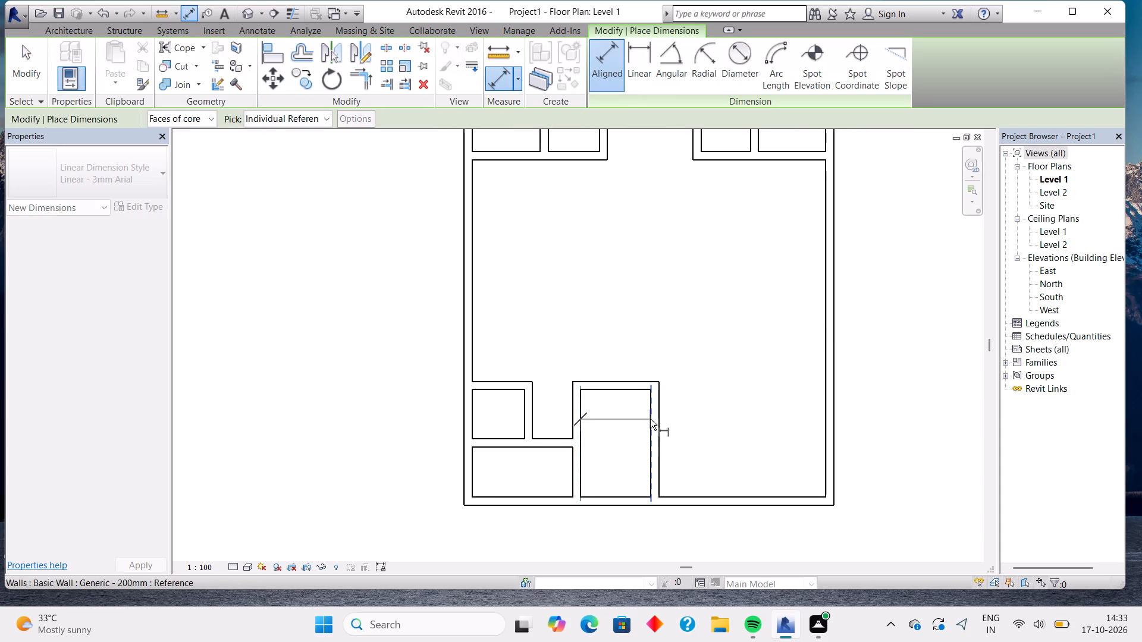
pyautogui.click(651, 416)
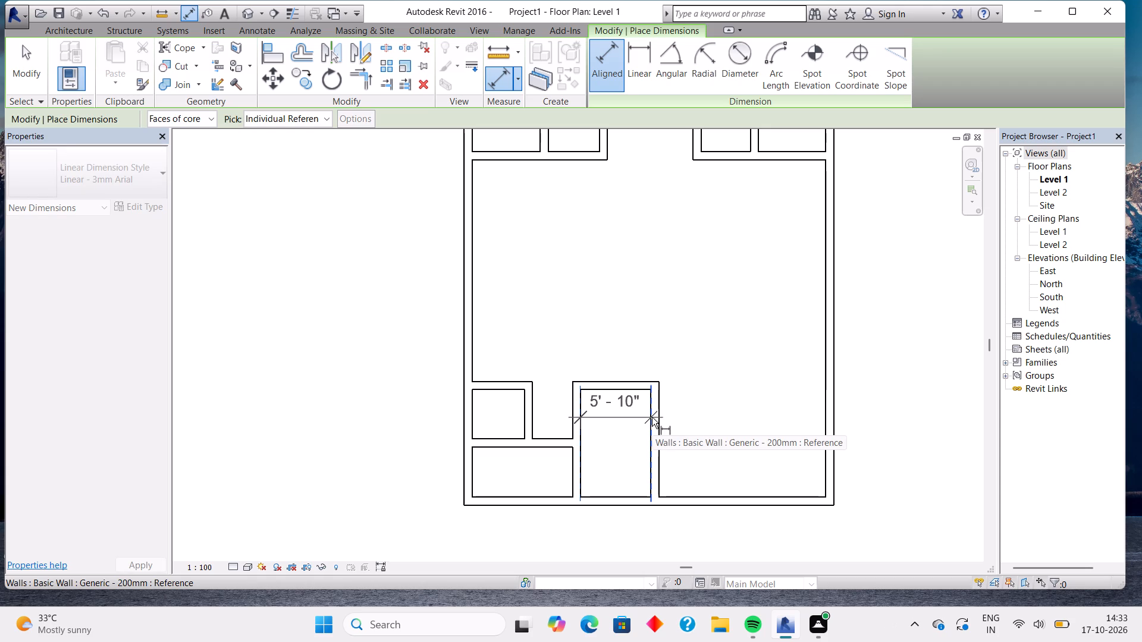
pyautogui.press('Escape')
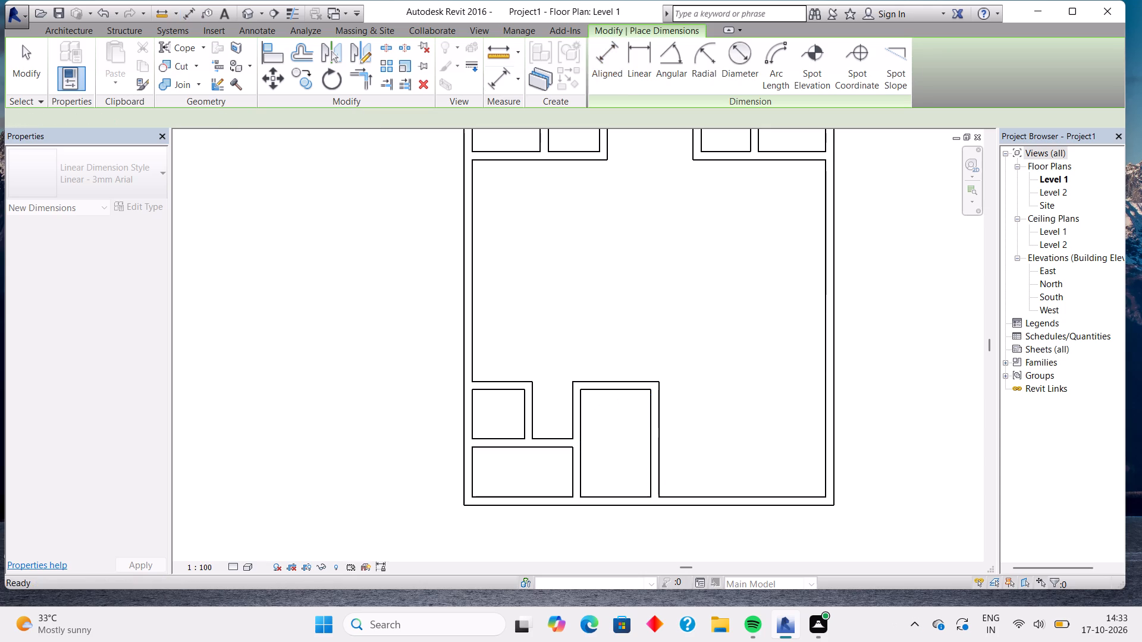
pyautogui.press('Escape')
# Nudge the taller room's right wall one more increment to the left.
pyautogui.click(650, 418)
pyautogui.press('Left')
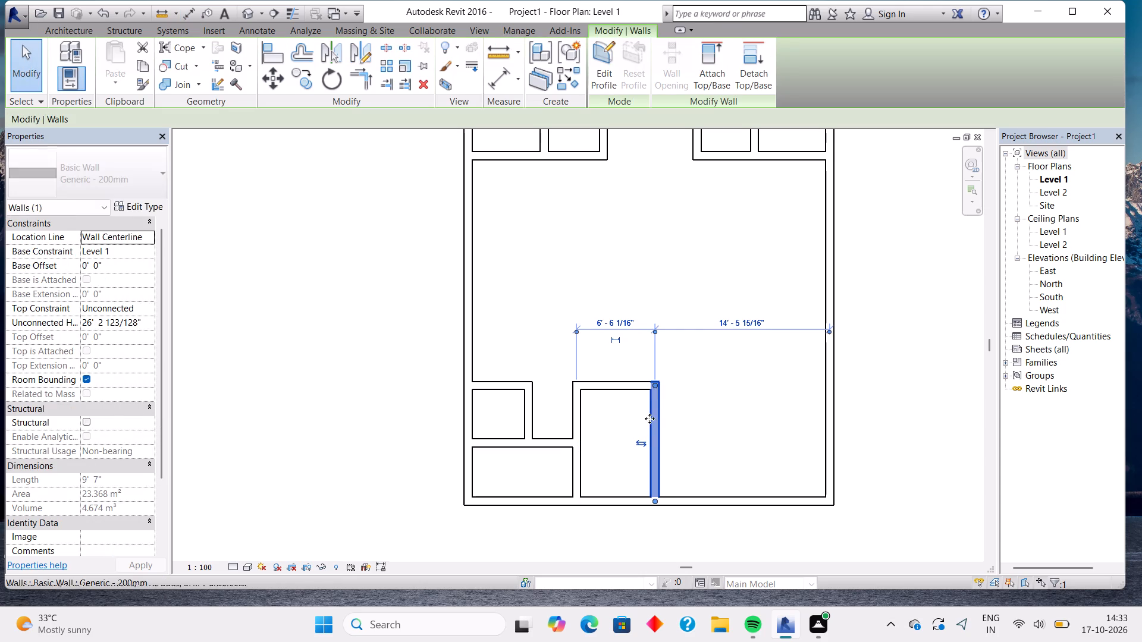
pyautogui.press('Escape')
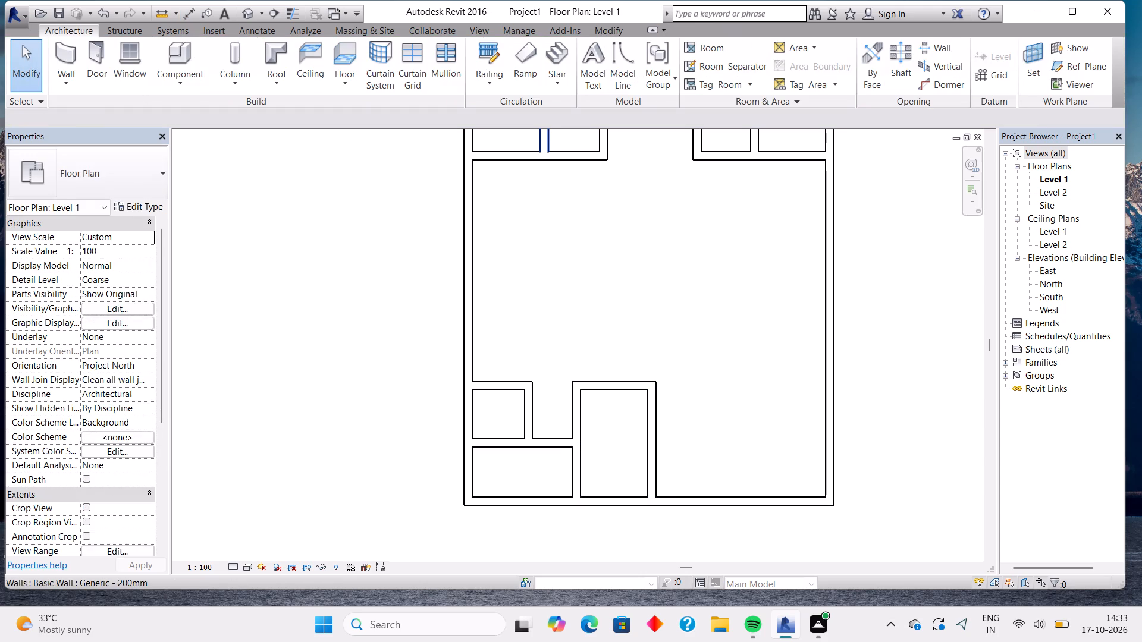
# Measure the taller room's inside width again between its left and right walls with an aligned dimension.
pyautogui.click(65, 52)
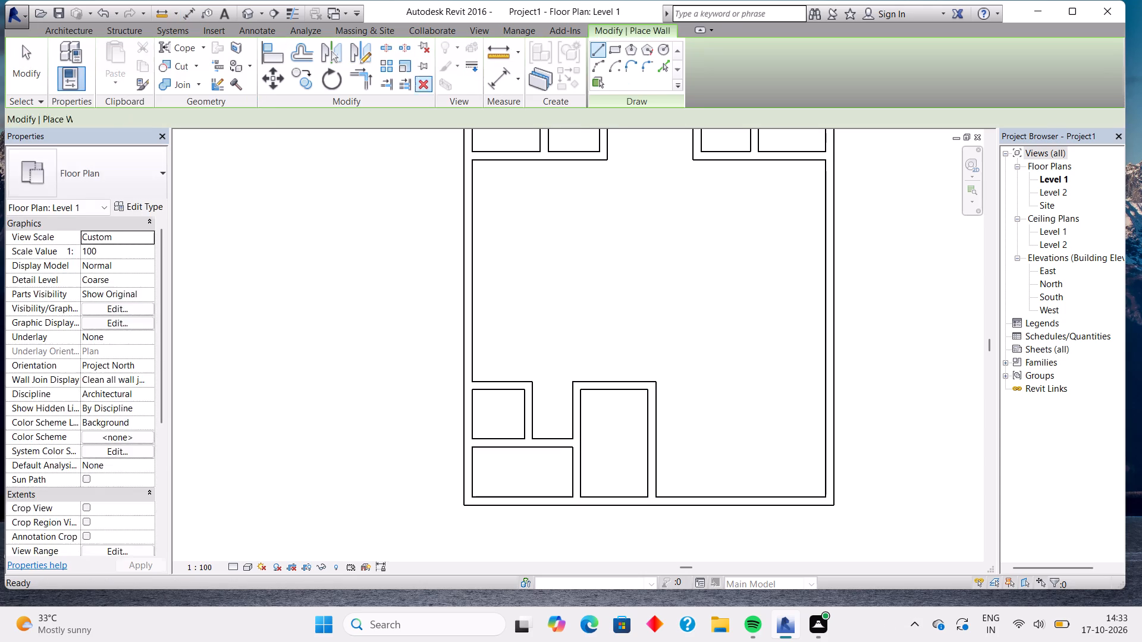
pyautogui.click(501, 83)
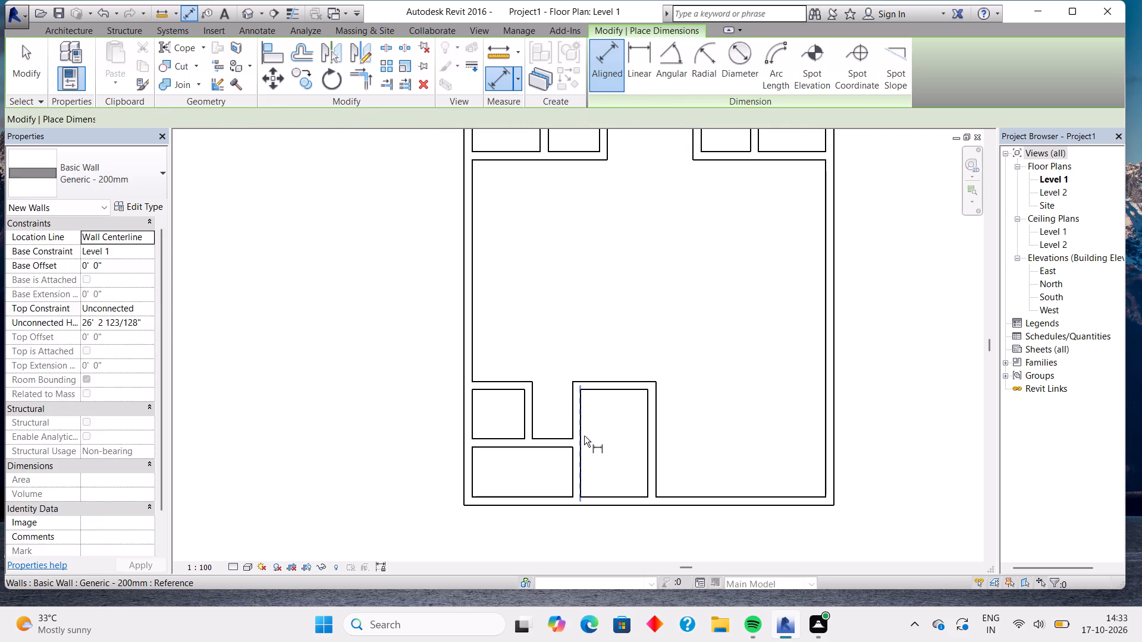
pyautogui.click(584, 436)
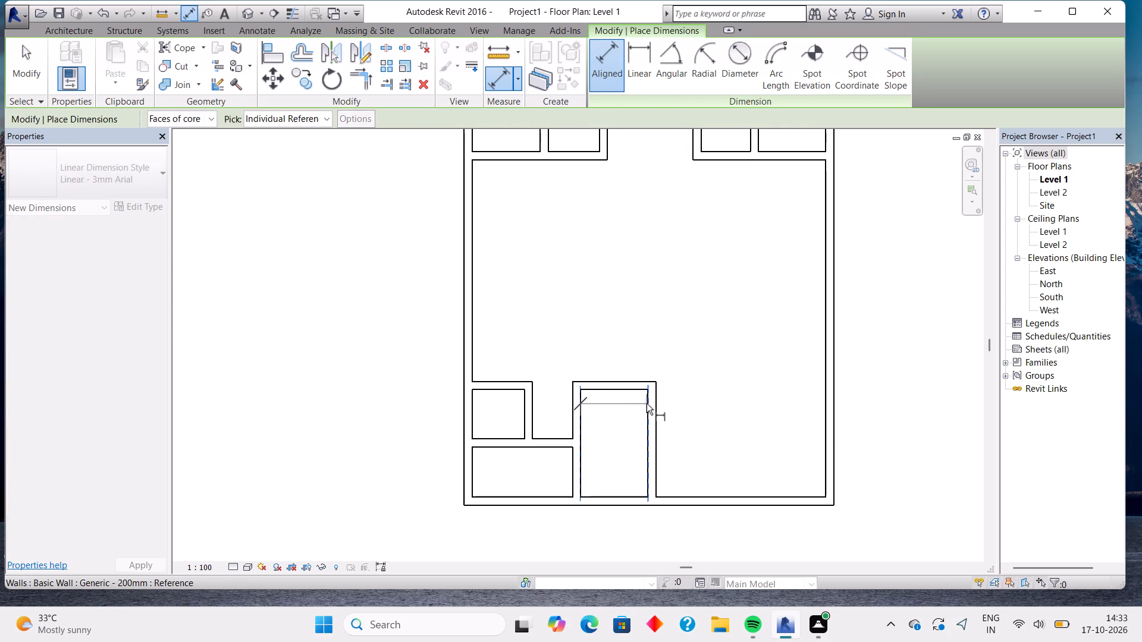
pyautogui.click(647, 404)
pyautogui.scroll(6, 642, 440)
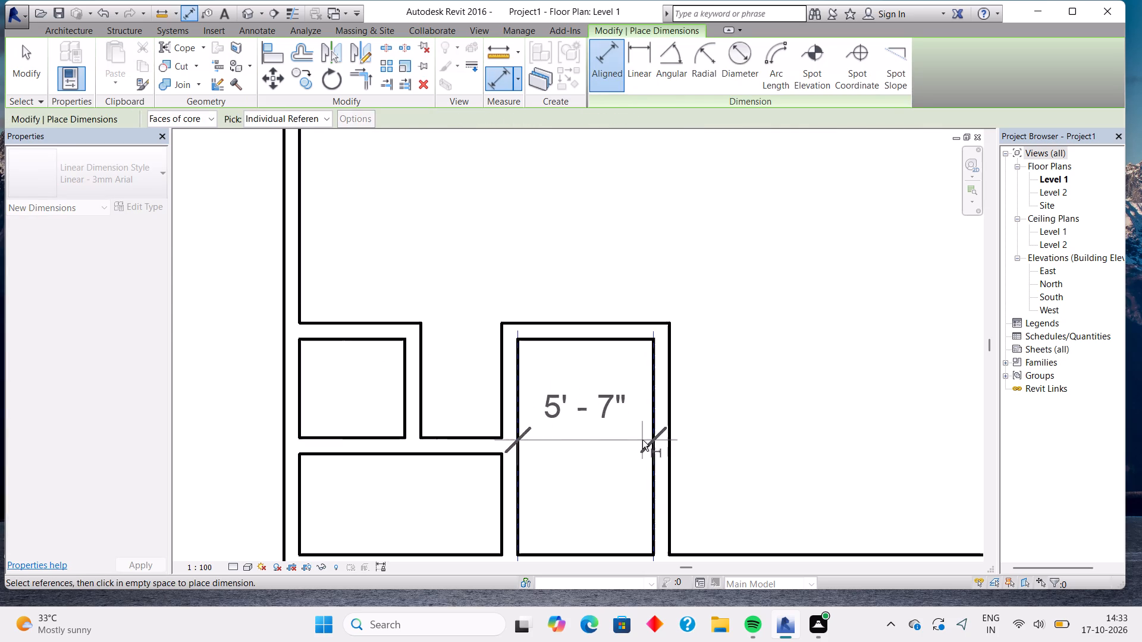
pyautogui.press('Escape')
pyautogui.press('Escape')
# Nudge the taller room's right wall three increments left, to about 5' 6" from its left wall.
pyautogui.click(649, 429)
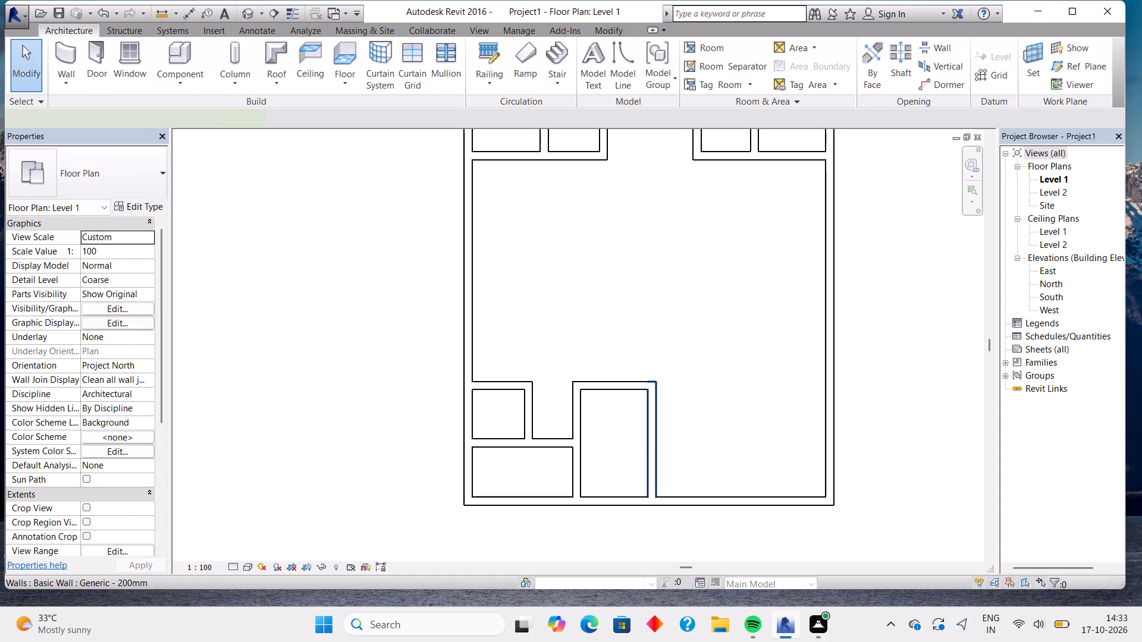
pyautogui.press('Left')
pyautogui.press('Left')
pyautogui.press('Left')
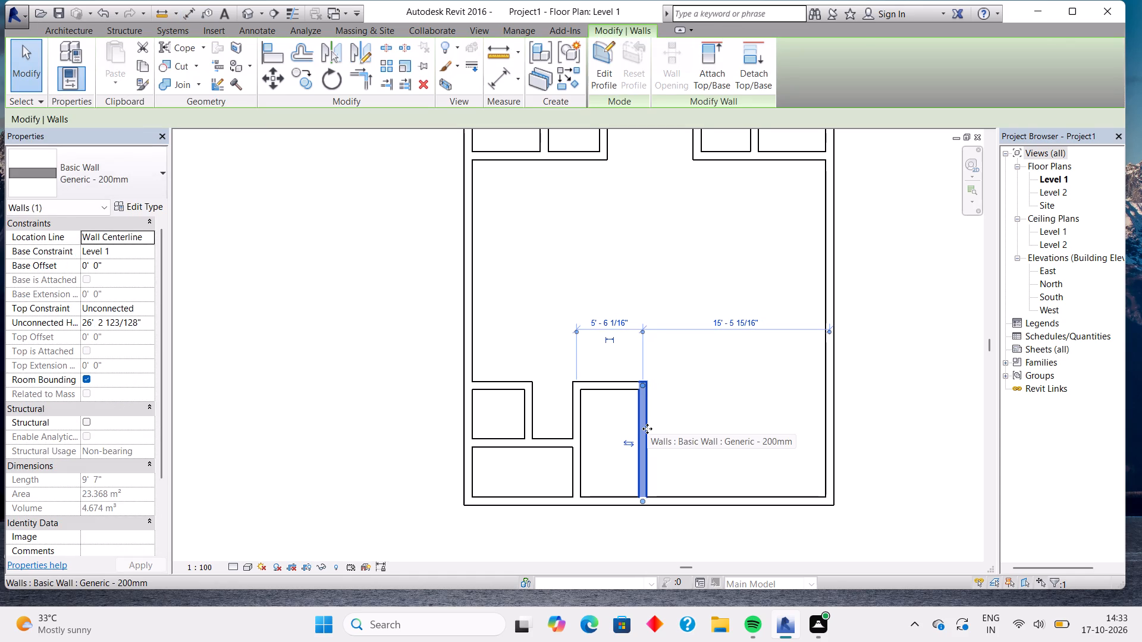
pyautogui.press('Escape')
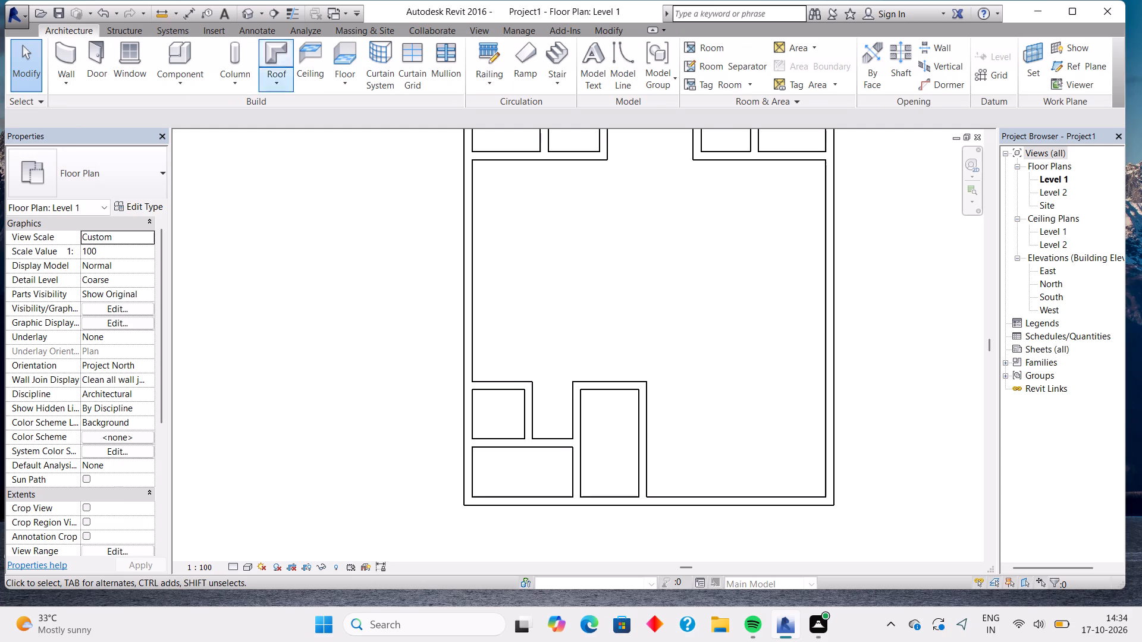
# Measure the taller room's inside width between its left and right walls with an aligned dimension.
pyautogui.click(61, 55)
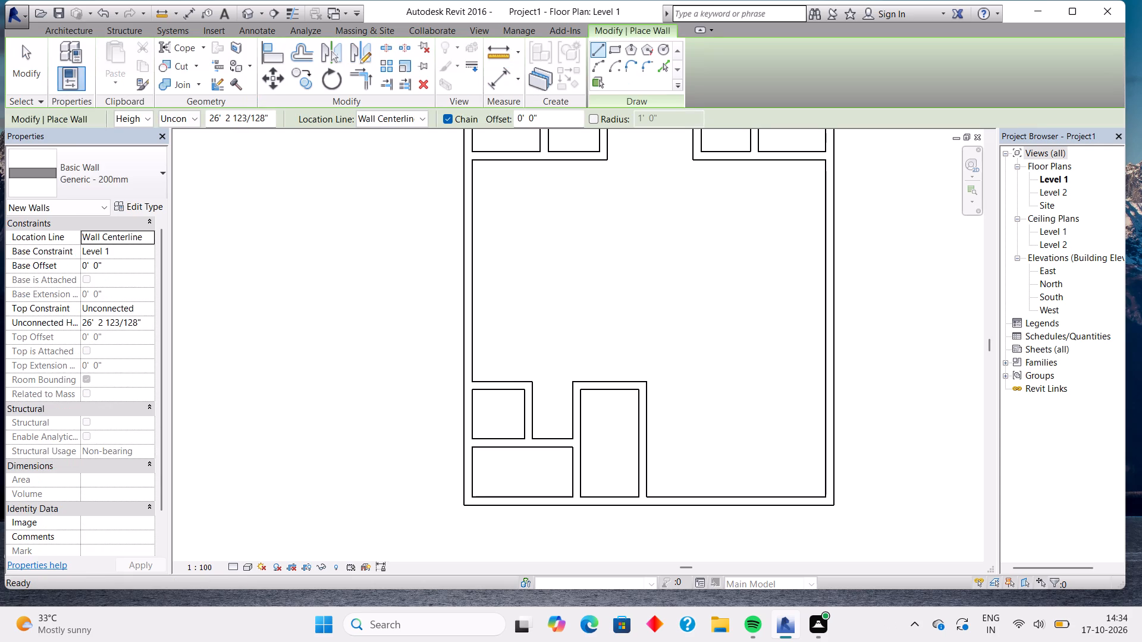
pyautogui.click(492, 84)
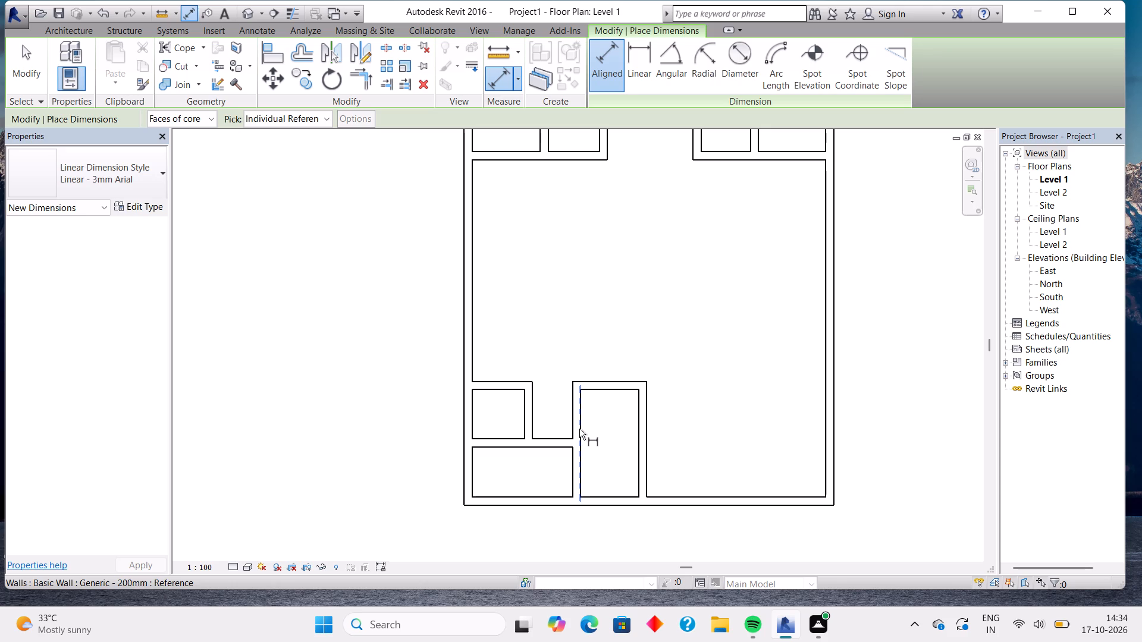
pyautogui.click(579, 429)
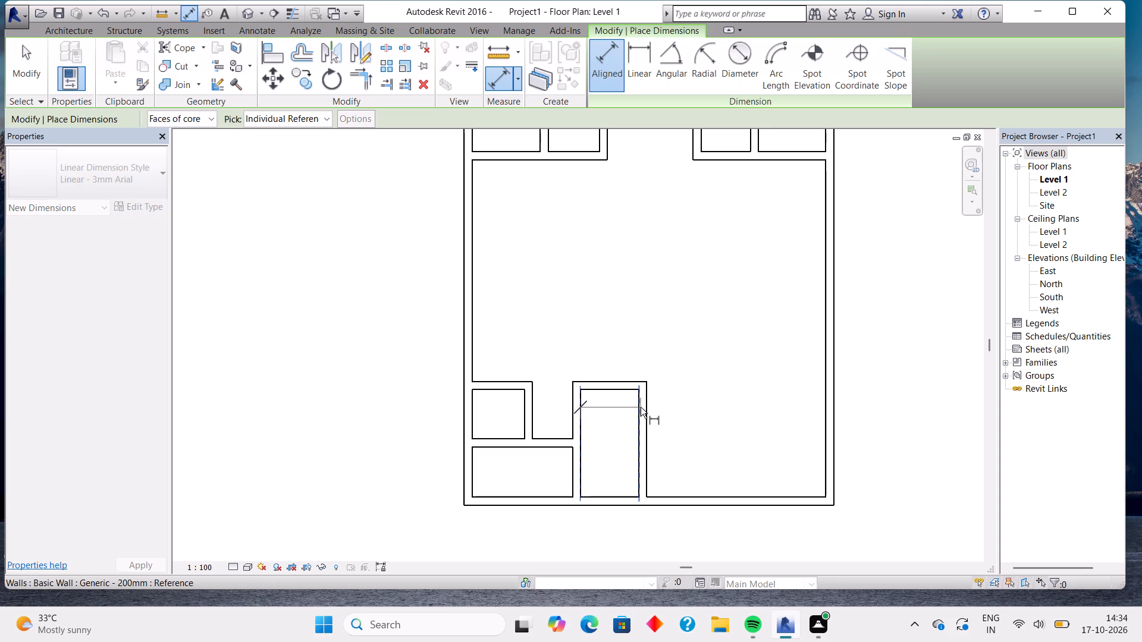
pyautogui.click(641, 407)
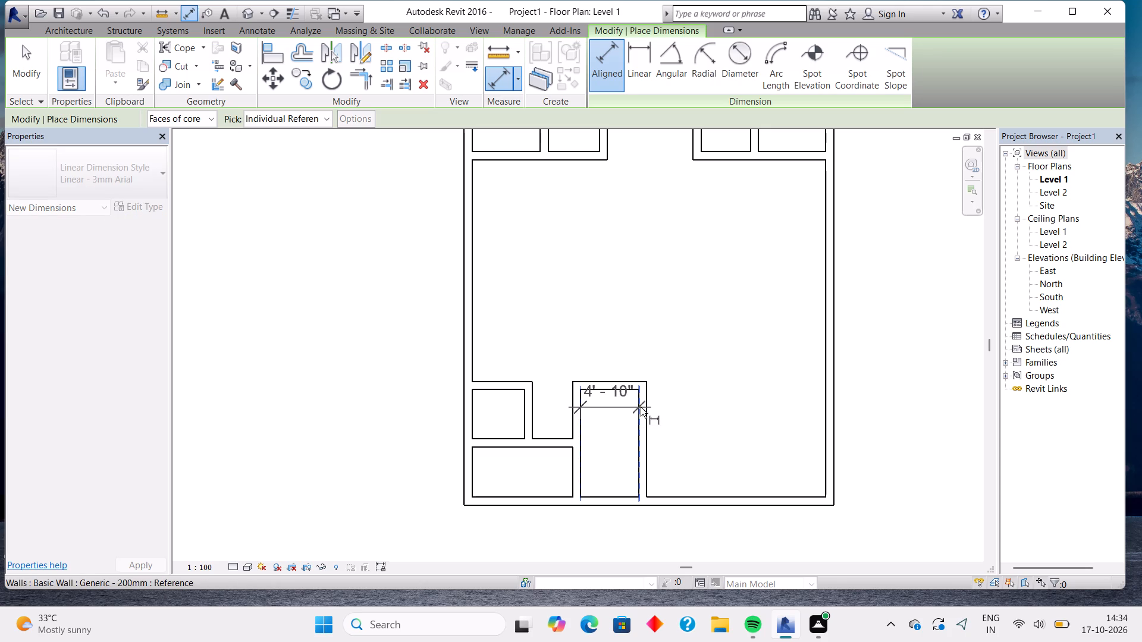
pyautogui.press('Escape')
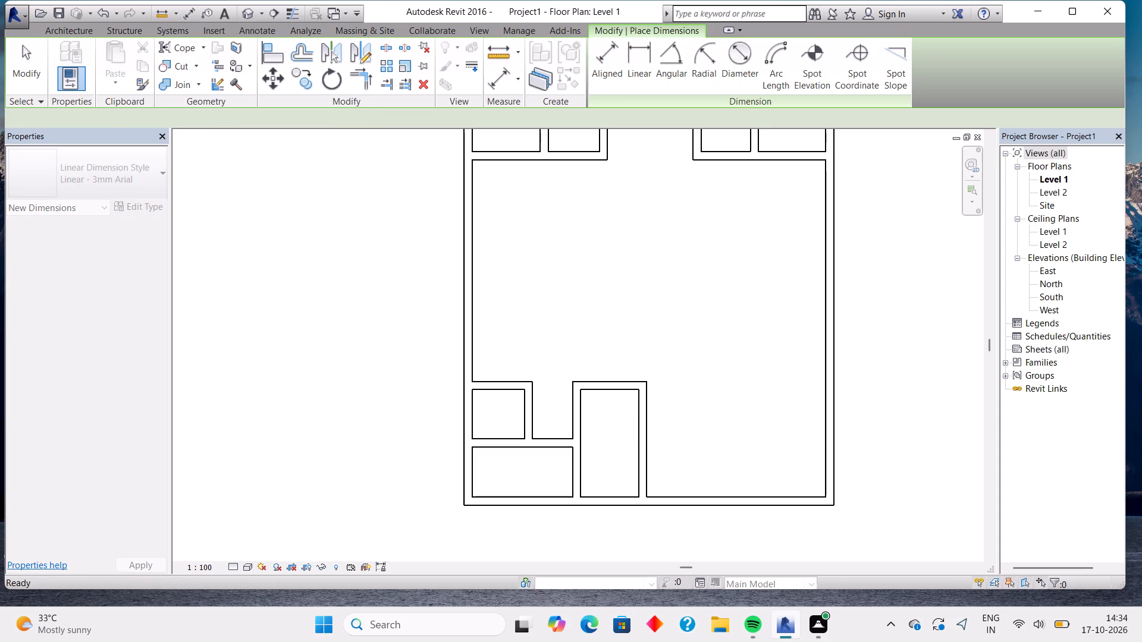
# Draw a horizontal wall about 15' 6" long from the right exterior wall to the taller room's top-right corner.
pyautogui.scroll(-2, 594, 362)
pyautogui.scroll(1, 590, 336)
pyautogui.moveTo(590, 335); pyautogui.dragTo(594, 387, button='middle')
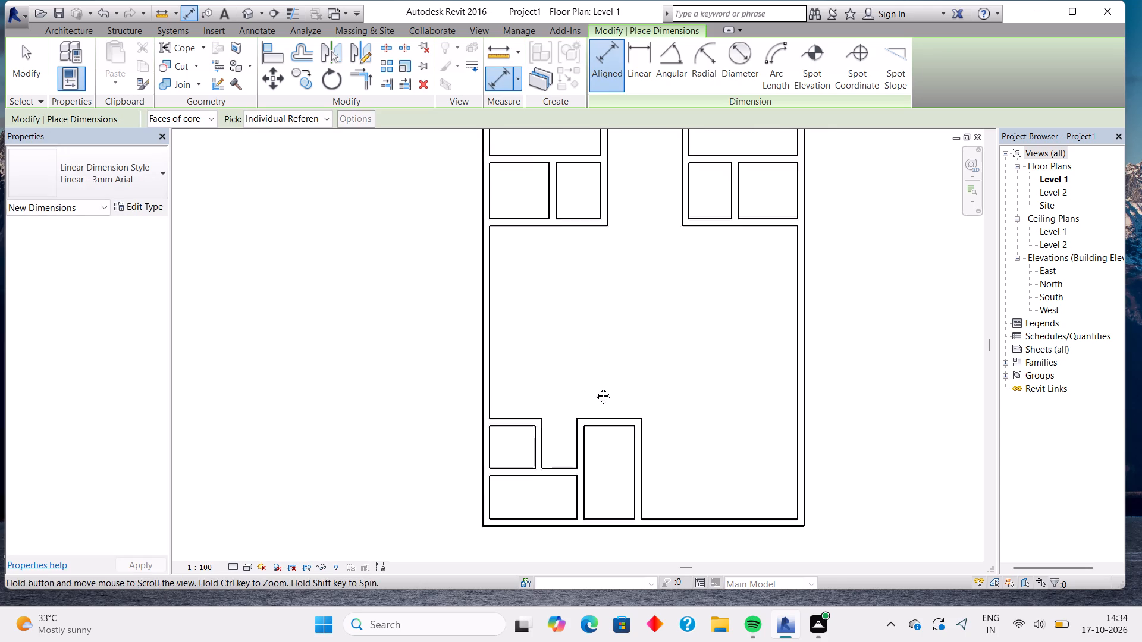
pyautogui.moveTo(594, 387); pyautogui.dragTo(594, 403, button='middle')
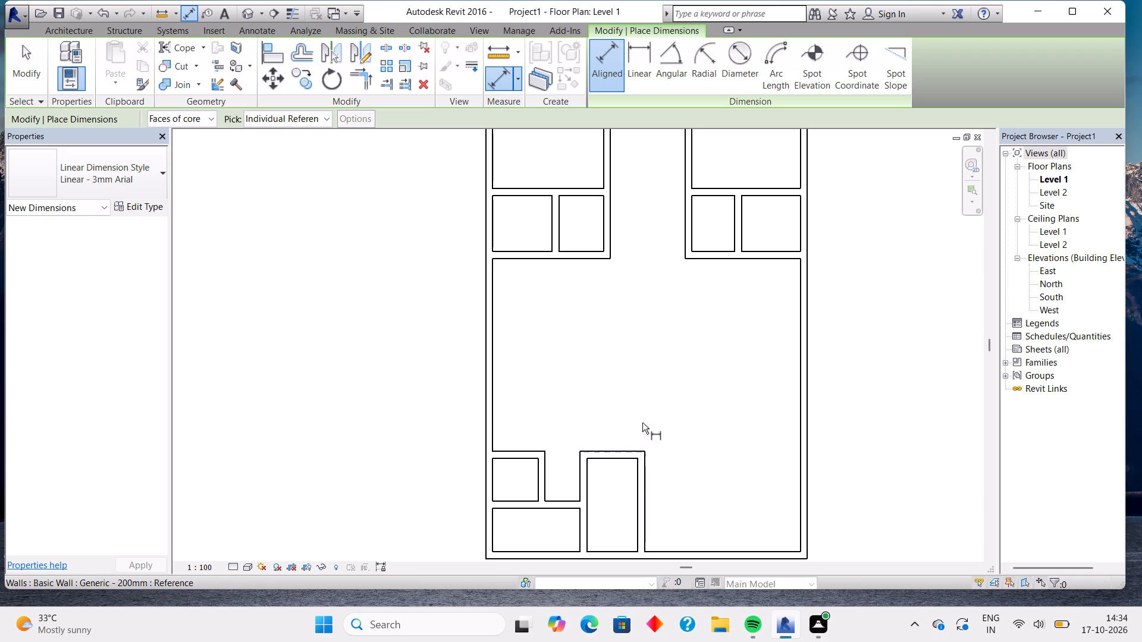
pyautogui.click(75, 33)
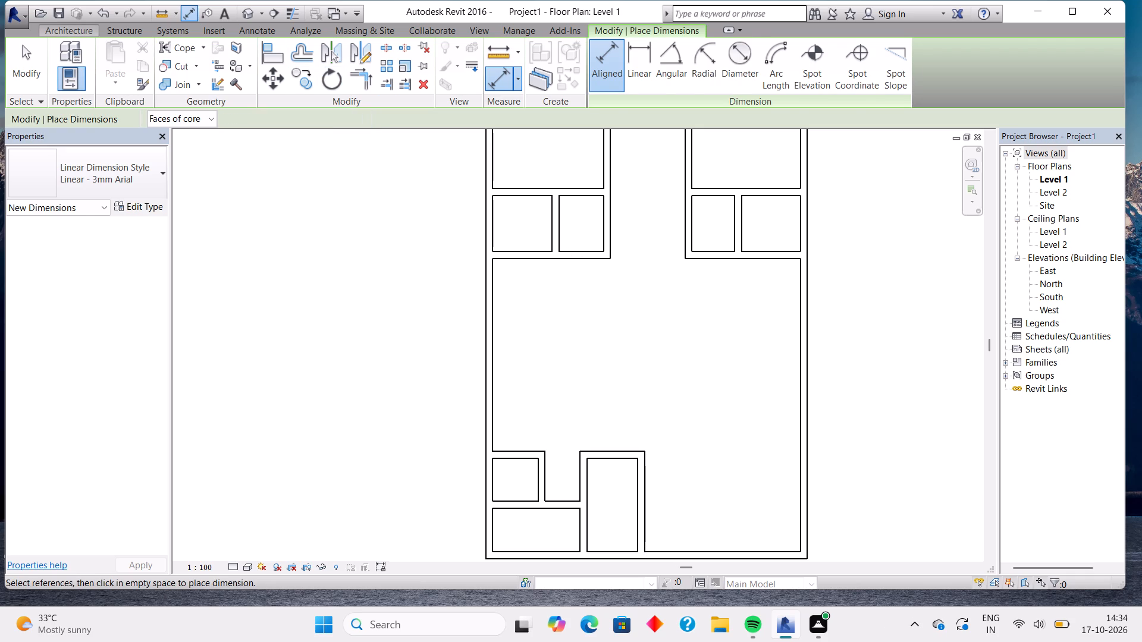
pyautogui.click(70, 46)
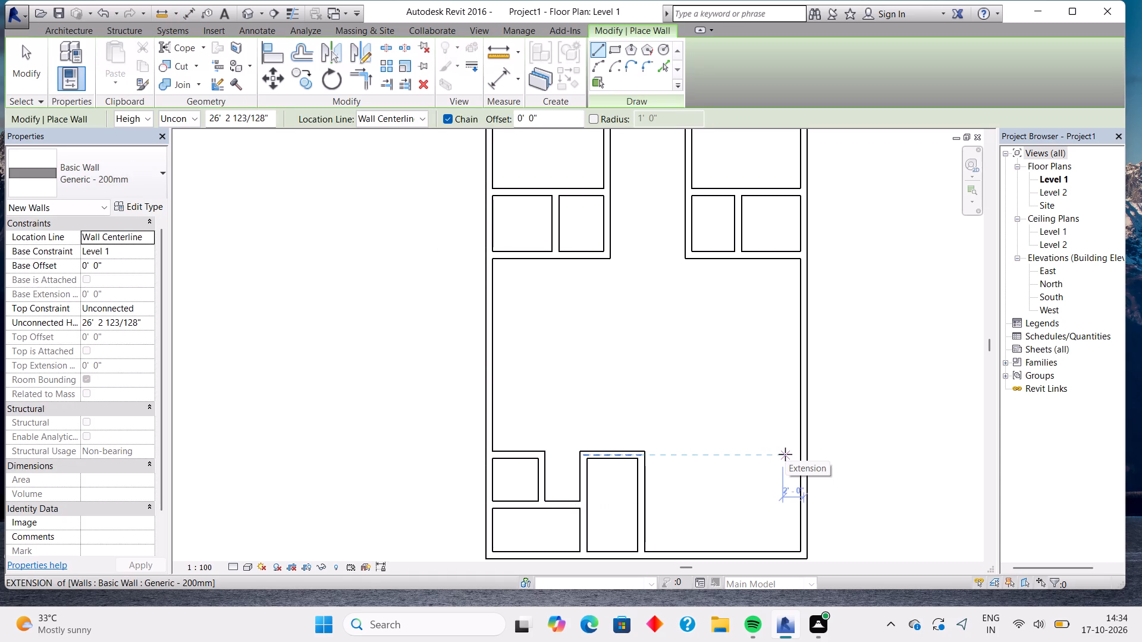
pyautogui.click(807, 451)
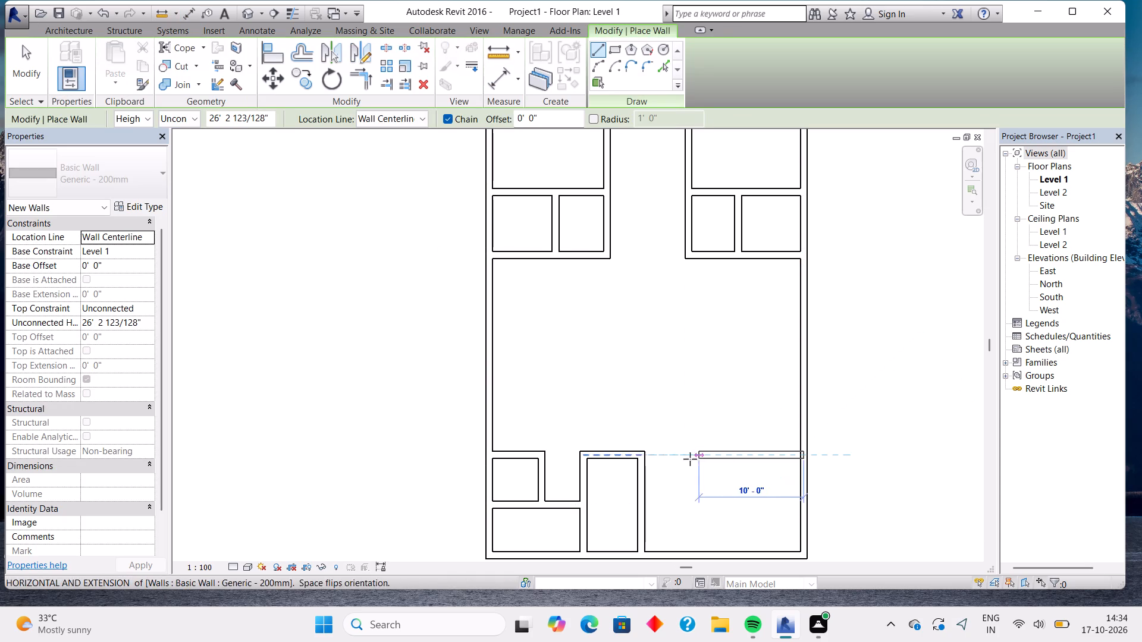
pyautogui.click(642, 460)
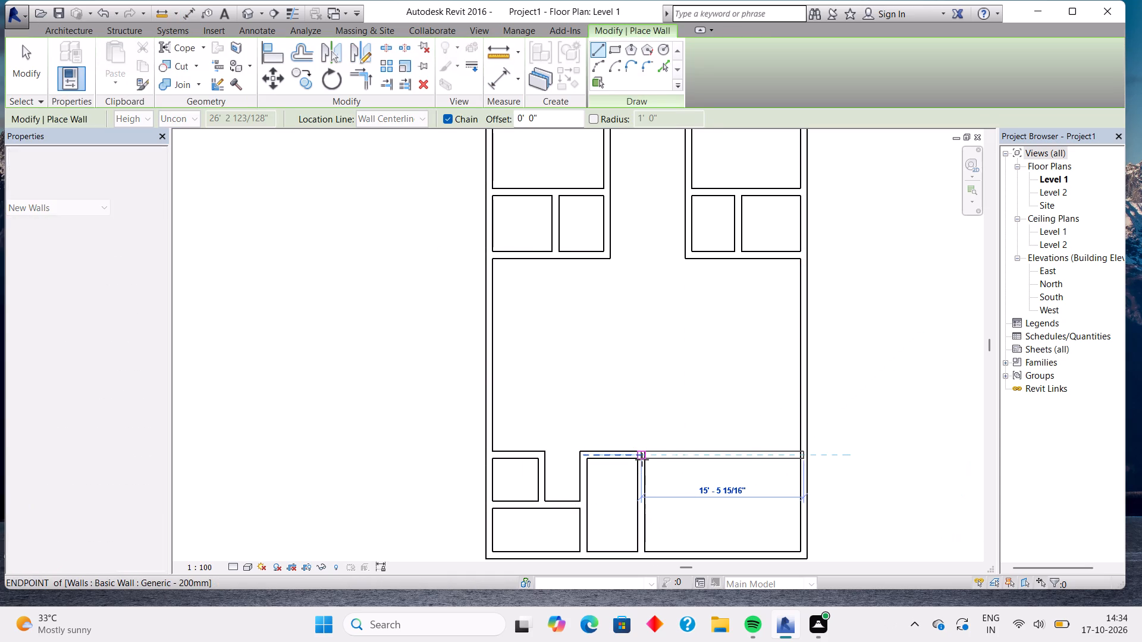
pyautogui.press('Escape')
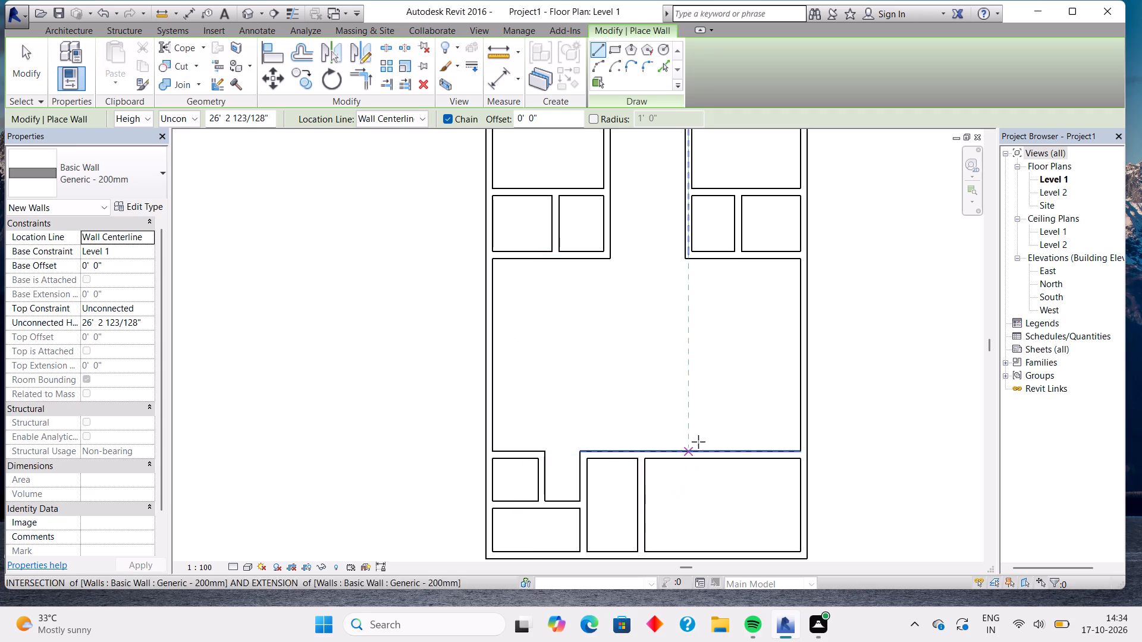
pyautogui.scroll(-2, 698, 367)
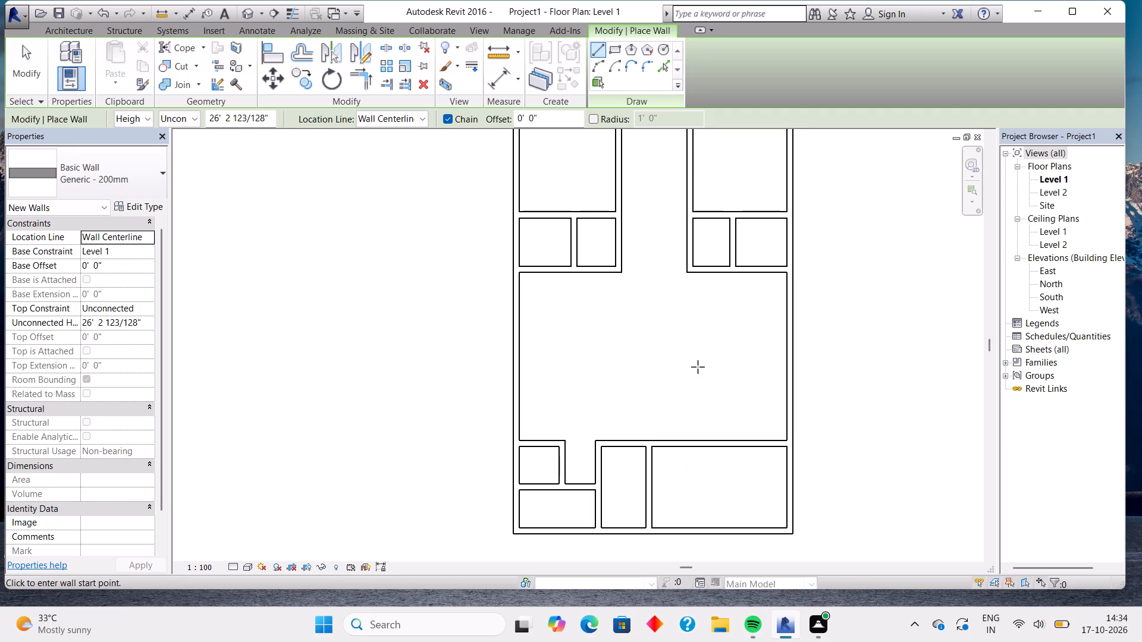
pyautogui.scroll(-4, 698, 367)
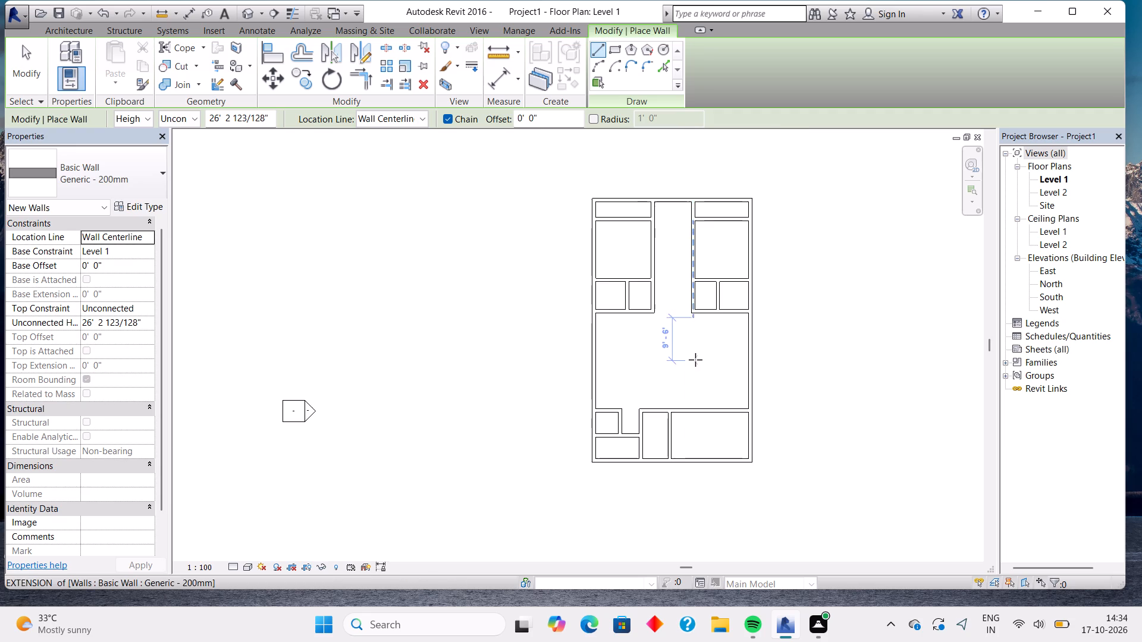
pyautogui.scroll(-2, 695, 360)
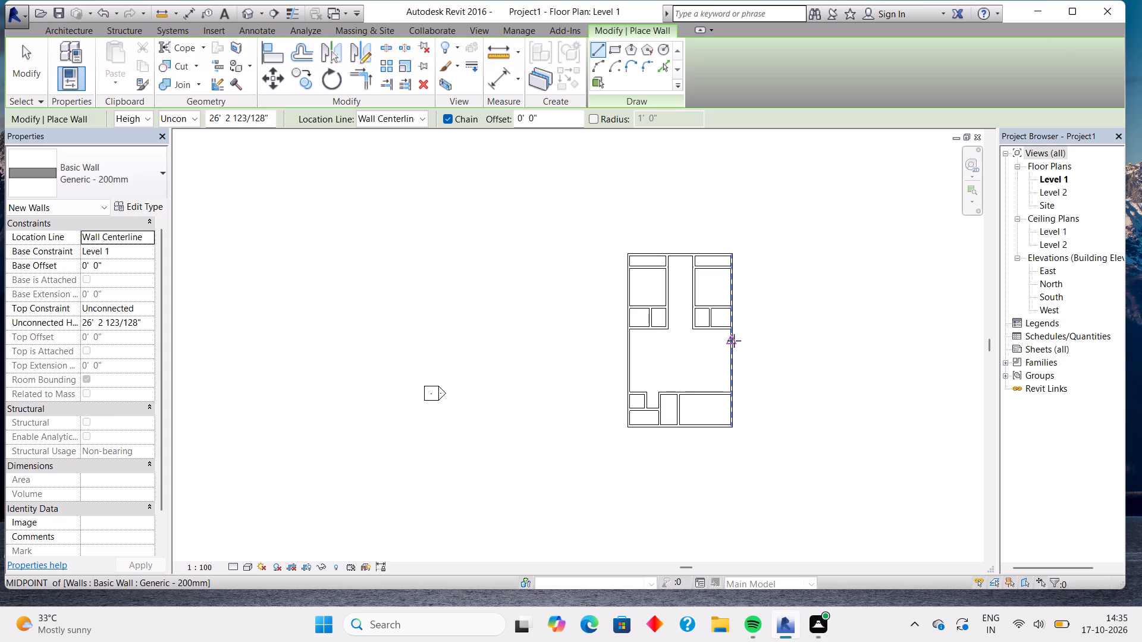
pyautogui.press('Escape')
# Nudge the small left room's top wall eleven increments up, to about 10' 3" above the wall dividing it from the room below.
pyautogui.scroll(4, 670, 395)
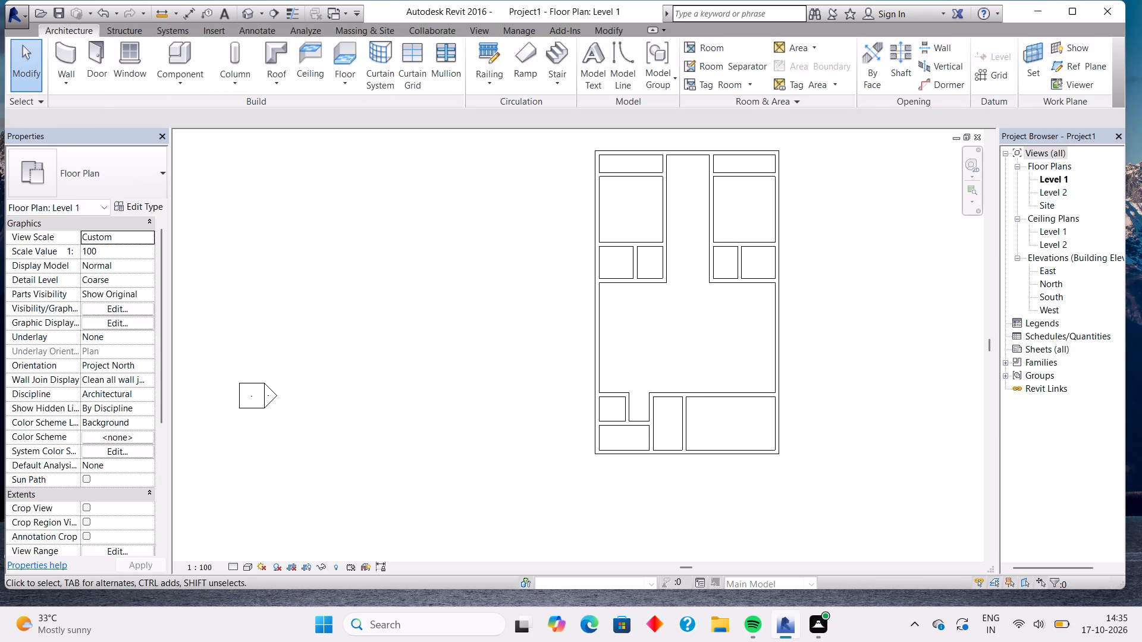
pyautogui.click(613, 396)
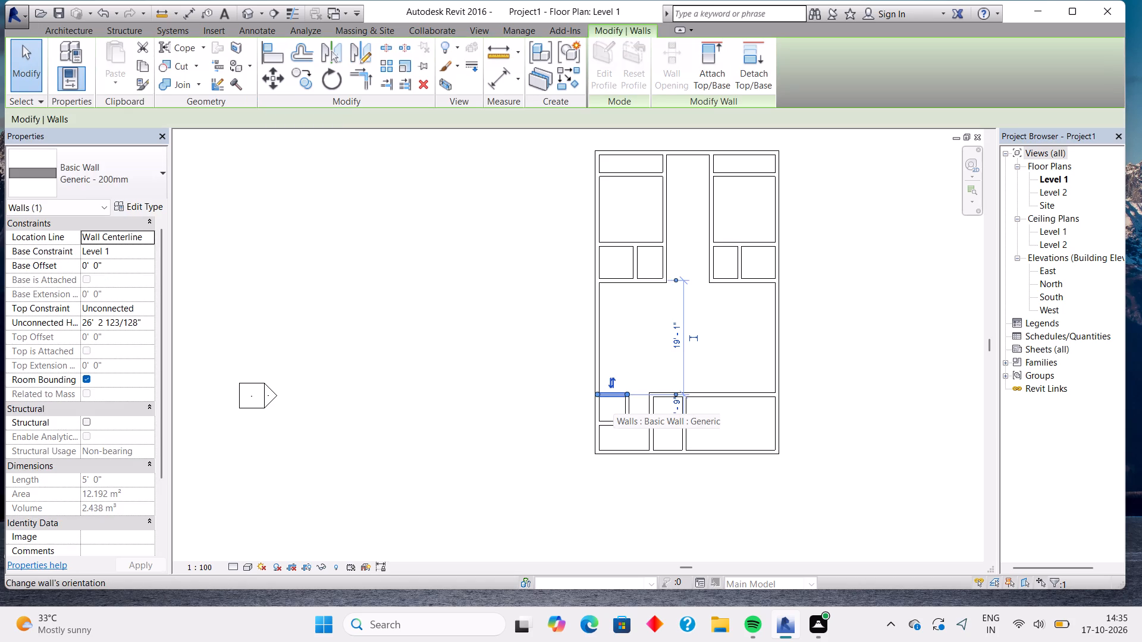
pyautogui.press('Up')
pyautogui.press('Up')
pyautogui.press('Up')
pyautogui.press('Up')
pyautogui.press('Up')
pyautogui.press('Up')
pyautogui.press('Up')
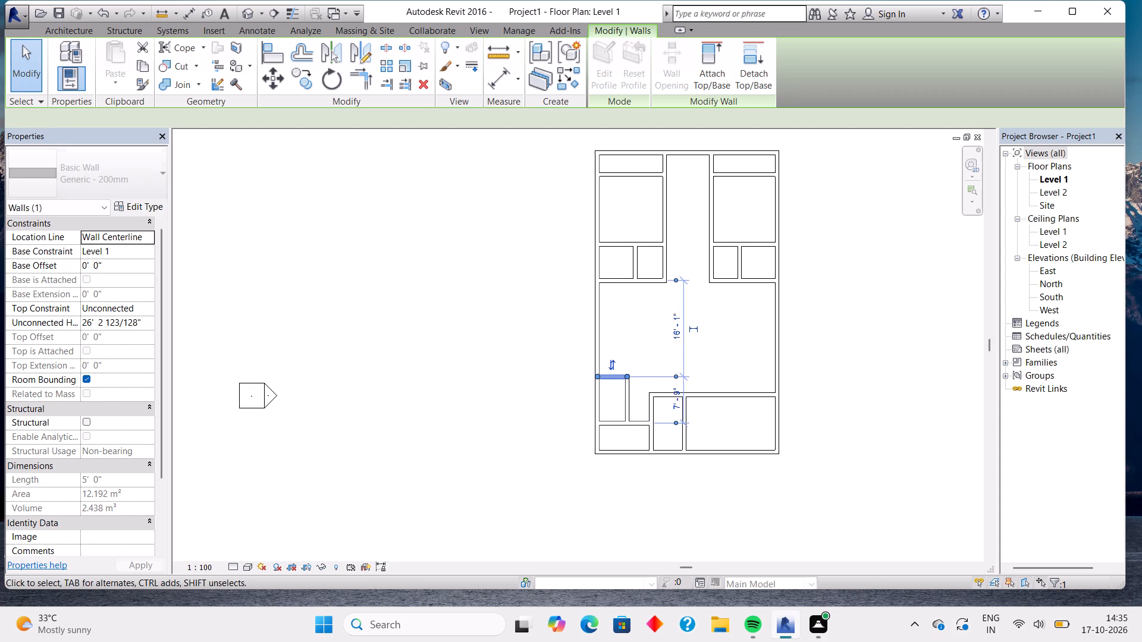
pyautogui.press('Up')
pyautogui.press('Up')
pyautogui.press('Up')
pyautogui.press('Up')
# Nudge the wall dividing the two lower-left rooms nine increments up, to about 5' 9" below the small room's top wall.
pyautogui.click(622, 427)
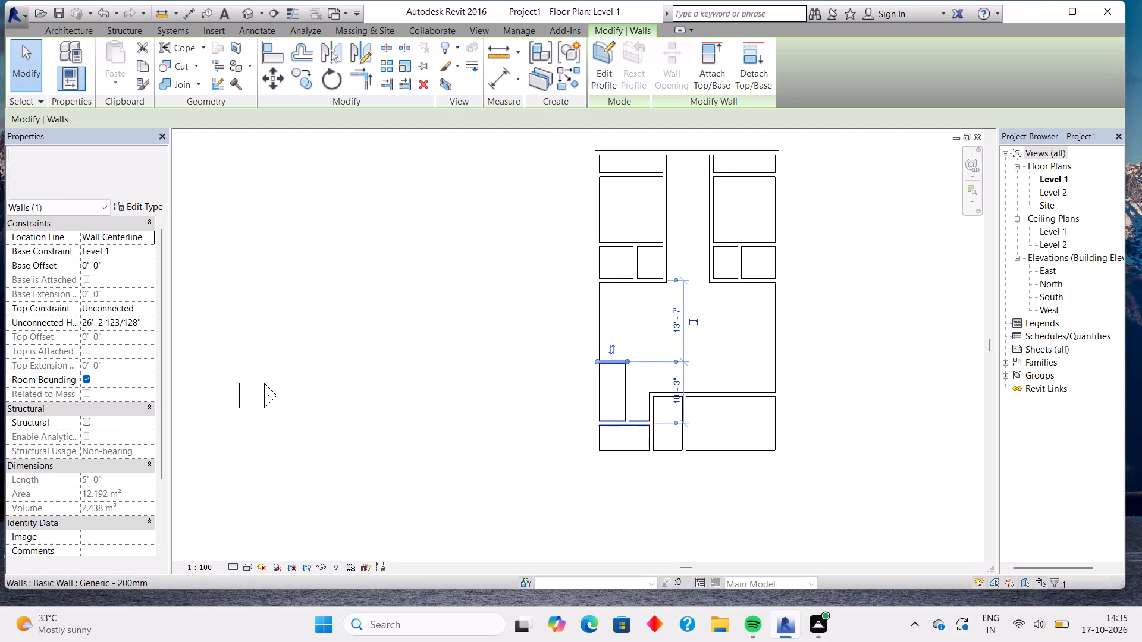
pyautogui.press('Up')
pyautogui.press('Up')
pyautogui.press('Up')
pyautogui.press('Up')
pyautogui.press('Up')
pyautogui.press('Up')
pyautogui.press('Up')
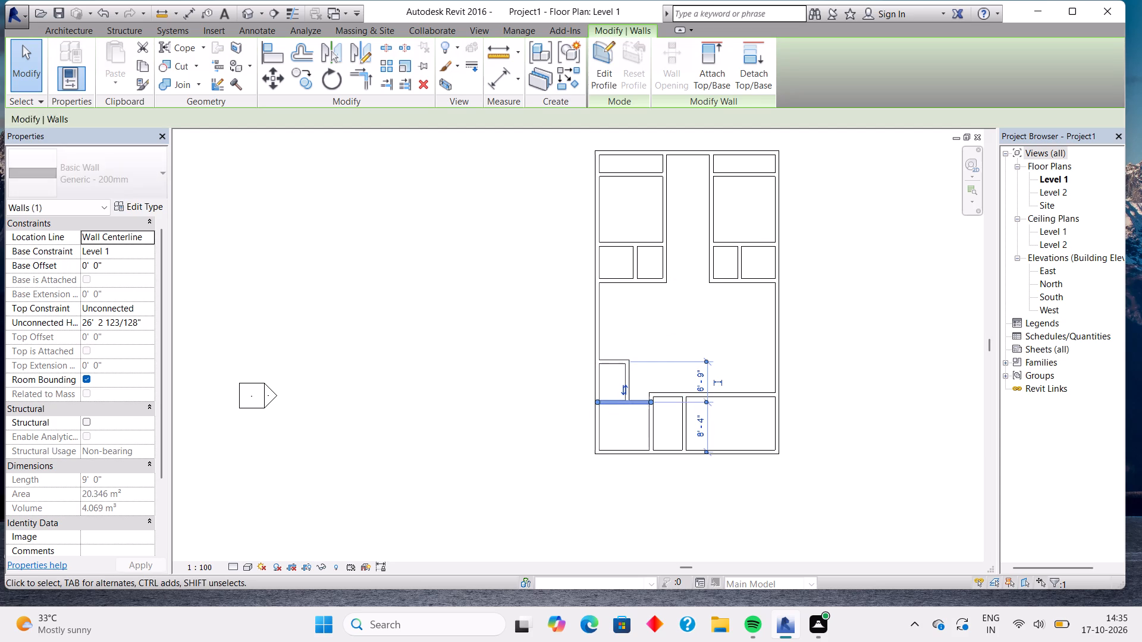
pyautogui.press('Up')
pyautogui.press('Up')
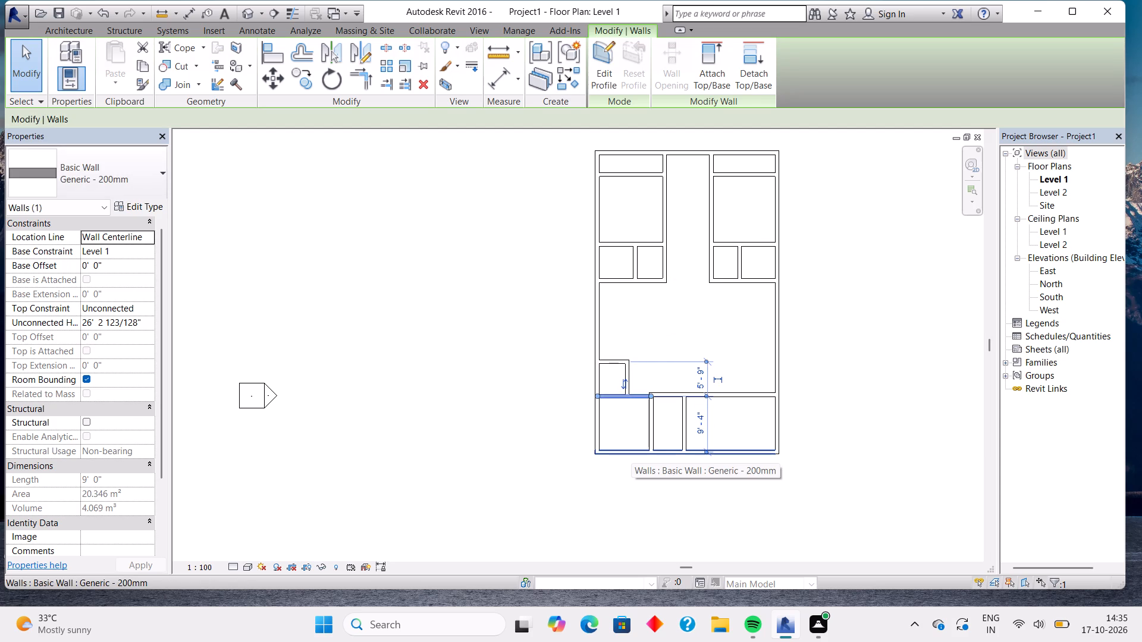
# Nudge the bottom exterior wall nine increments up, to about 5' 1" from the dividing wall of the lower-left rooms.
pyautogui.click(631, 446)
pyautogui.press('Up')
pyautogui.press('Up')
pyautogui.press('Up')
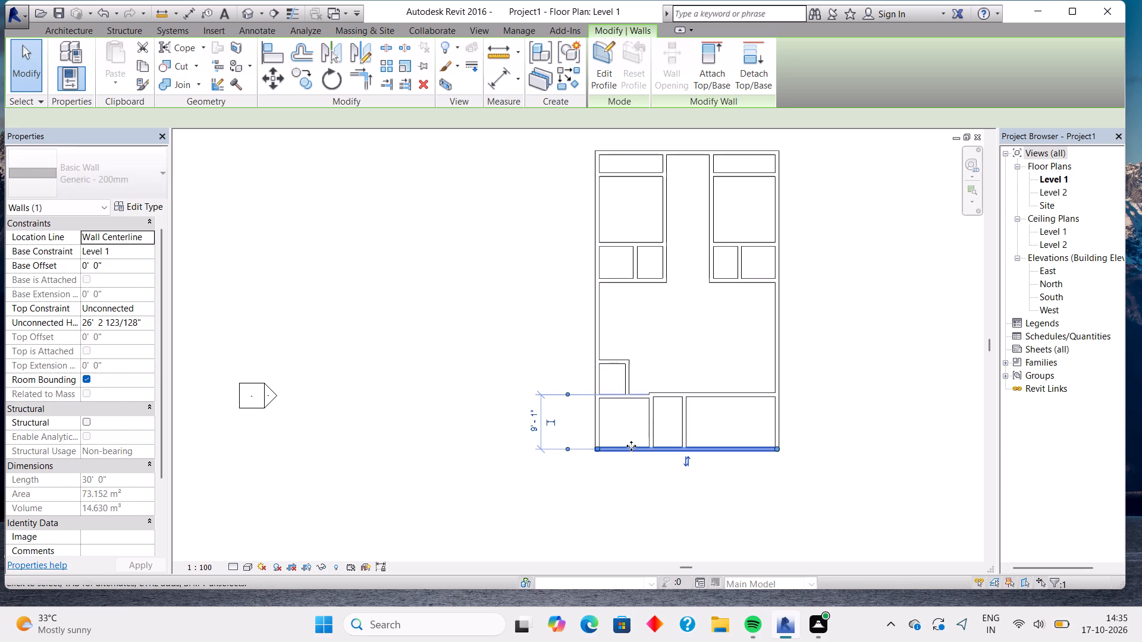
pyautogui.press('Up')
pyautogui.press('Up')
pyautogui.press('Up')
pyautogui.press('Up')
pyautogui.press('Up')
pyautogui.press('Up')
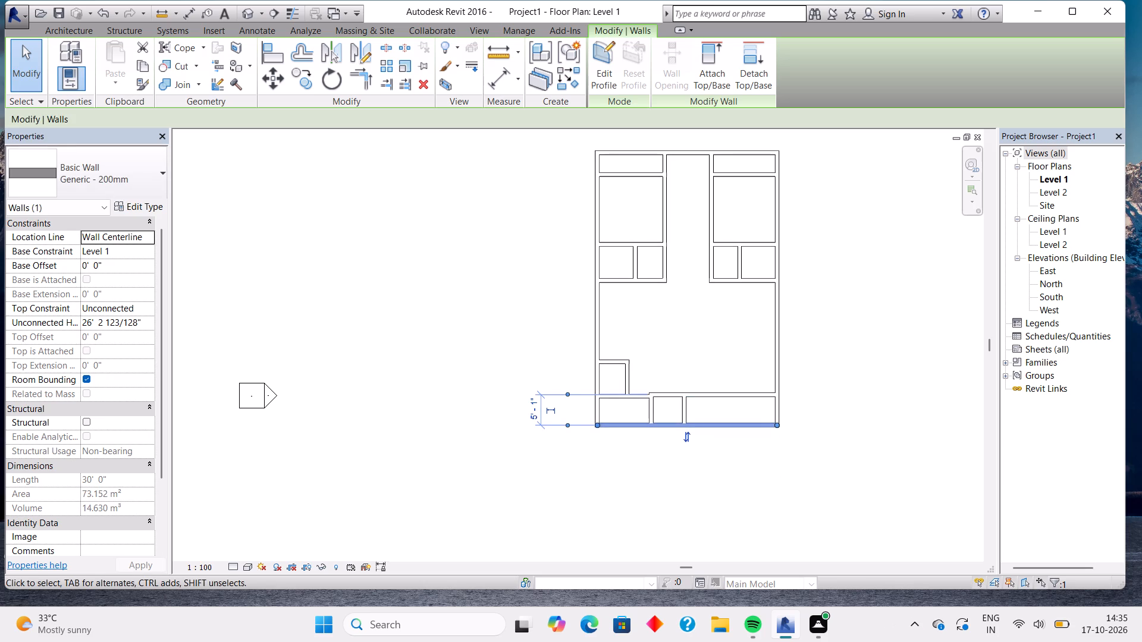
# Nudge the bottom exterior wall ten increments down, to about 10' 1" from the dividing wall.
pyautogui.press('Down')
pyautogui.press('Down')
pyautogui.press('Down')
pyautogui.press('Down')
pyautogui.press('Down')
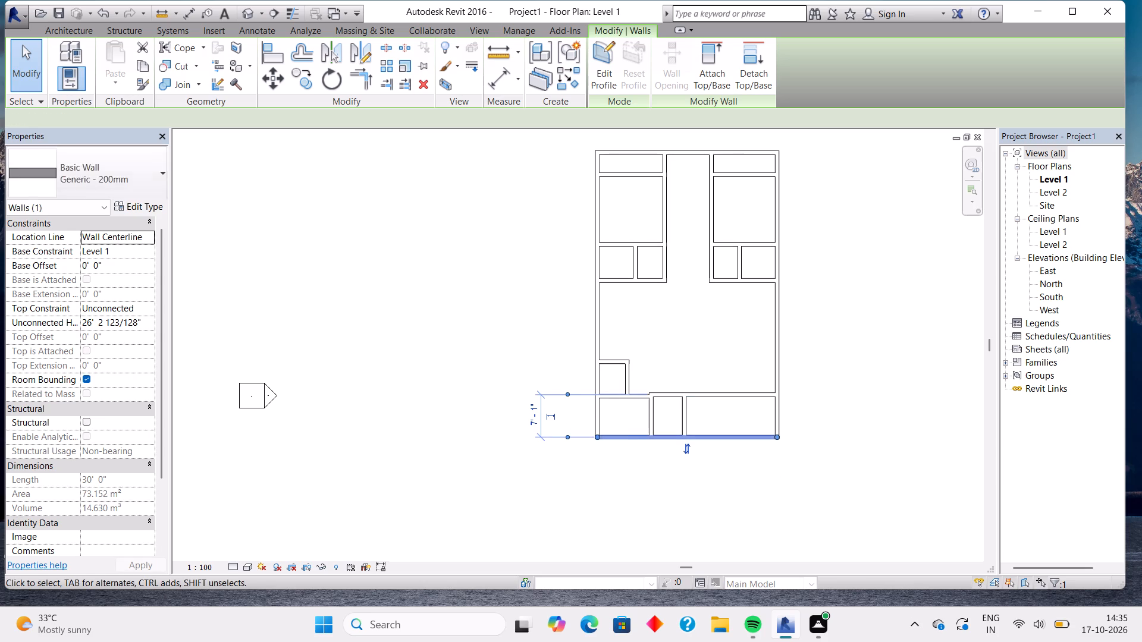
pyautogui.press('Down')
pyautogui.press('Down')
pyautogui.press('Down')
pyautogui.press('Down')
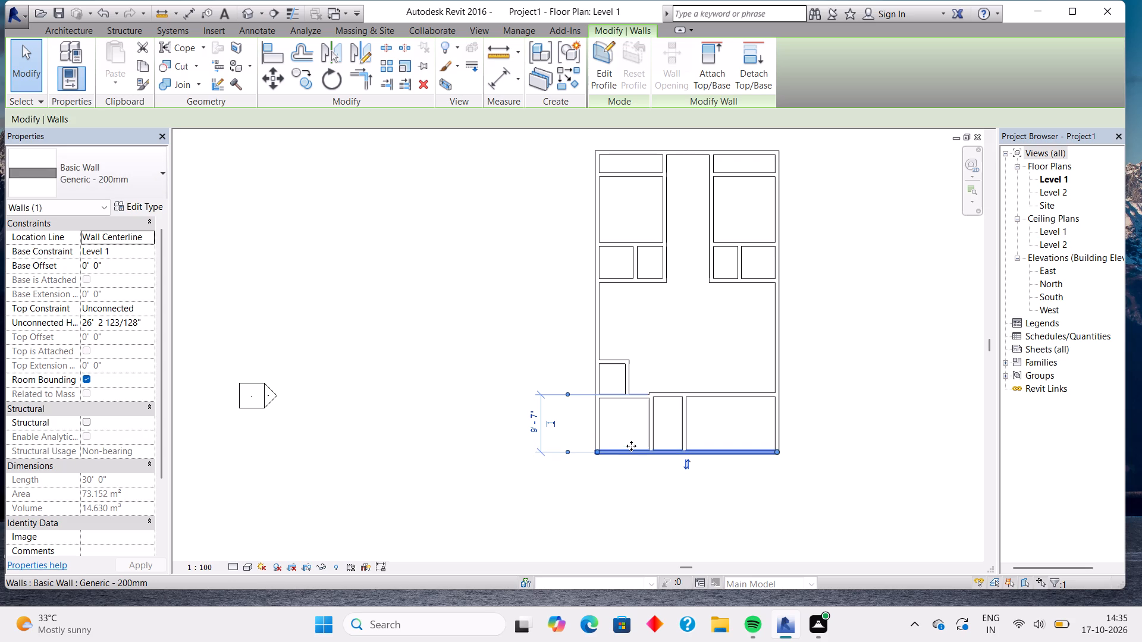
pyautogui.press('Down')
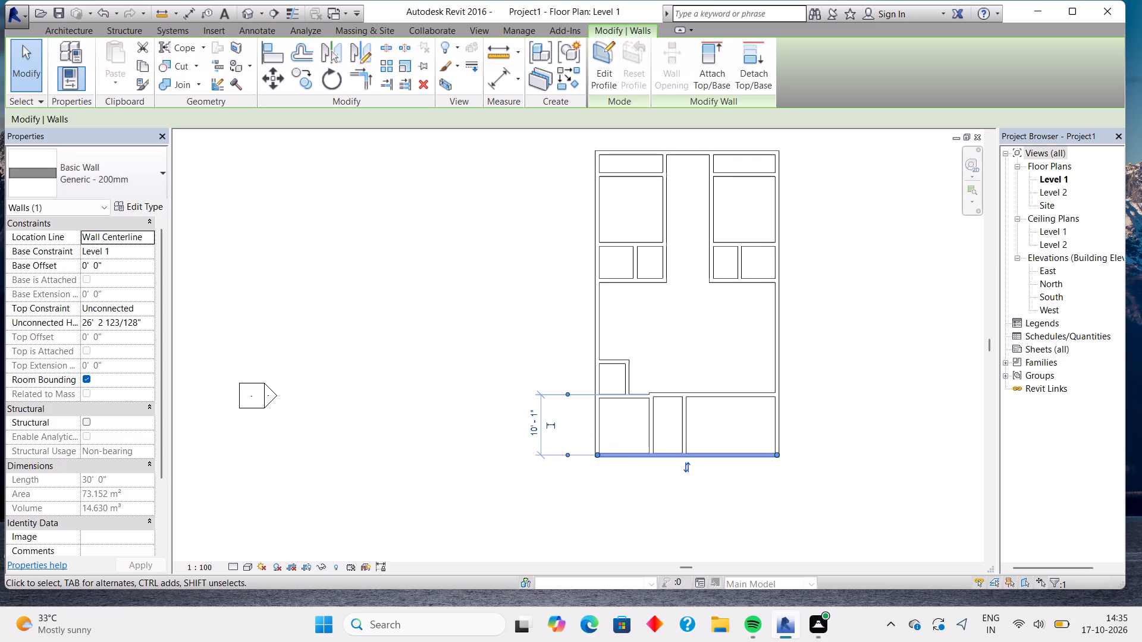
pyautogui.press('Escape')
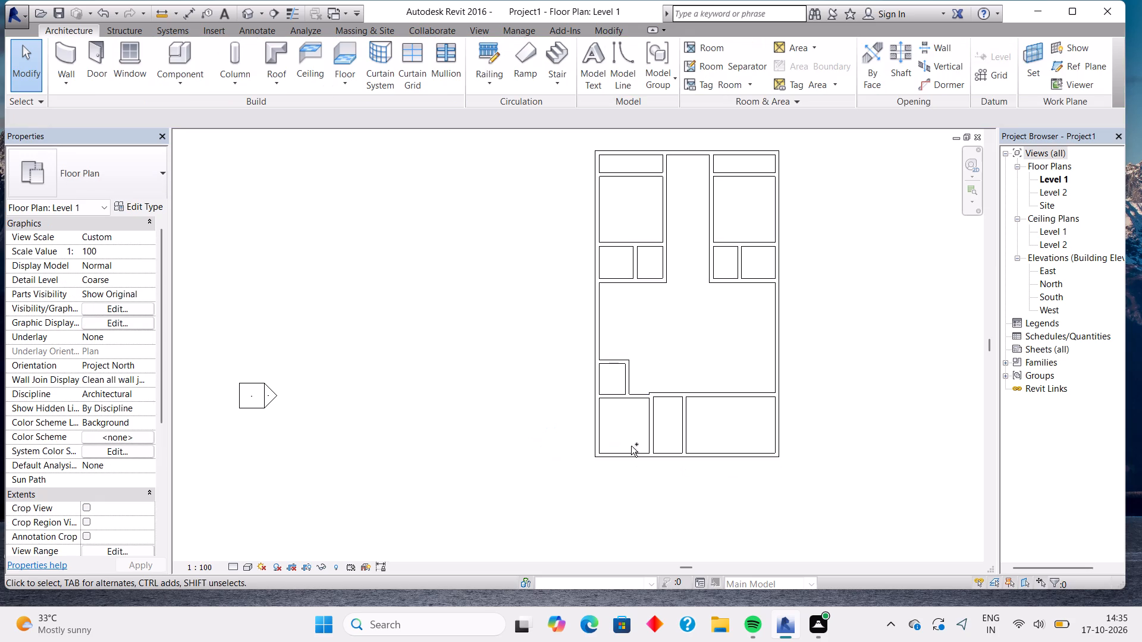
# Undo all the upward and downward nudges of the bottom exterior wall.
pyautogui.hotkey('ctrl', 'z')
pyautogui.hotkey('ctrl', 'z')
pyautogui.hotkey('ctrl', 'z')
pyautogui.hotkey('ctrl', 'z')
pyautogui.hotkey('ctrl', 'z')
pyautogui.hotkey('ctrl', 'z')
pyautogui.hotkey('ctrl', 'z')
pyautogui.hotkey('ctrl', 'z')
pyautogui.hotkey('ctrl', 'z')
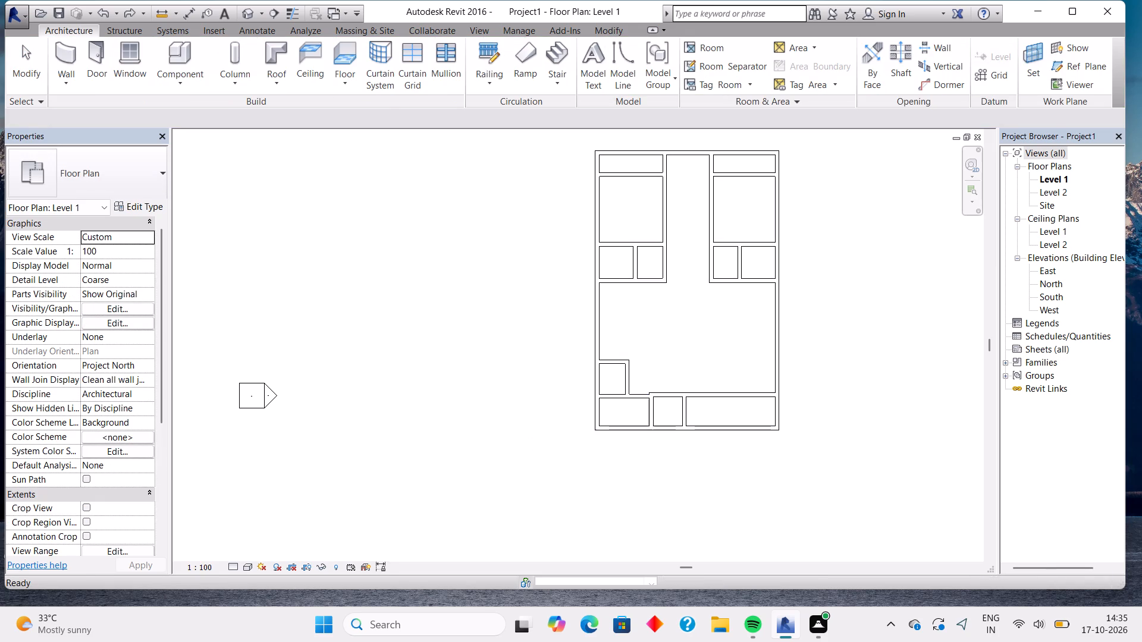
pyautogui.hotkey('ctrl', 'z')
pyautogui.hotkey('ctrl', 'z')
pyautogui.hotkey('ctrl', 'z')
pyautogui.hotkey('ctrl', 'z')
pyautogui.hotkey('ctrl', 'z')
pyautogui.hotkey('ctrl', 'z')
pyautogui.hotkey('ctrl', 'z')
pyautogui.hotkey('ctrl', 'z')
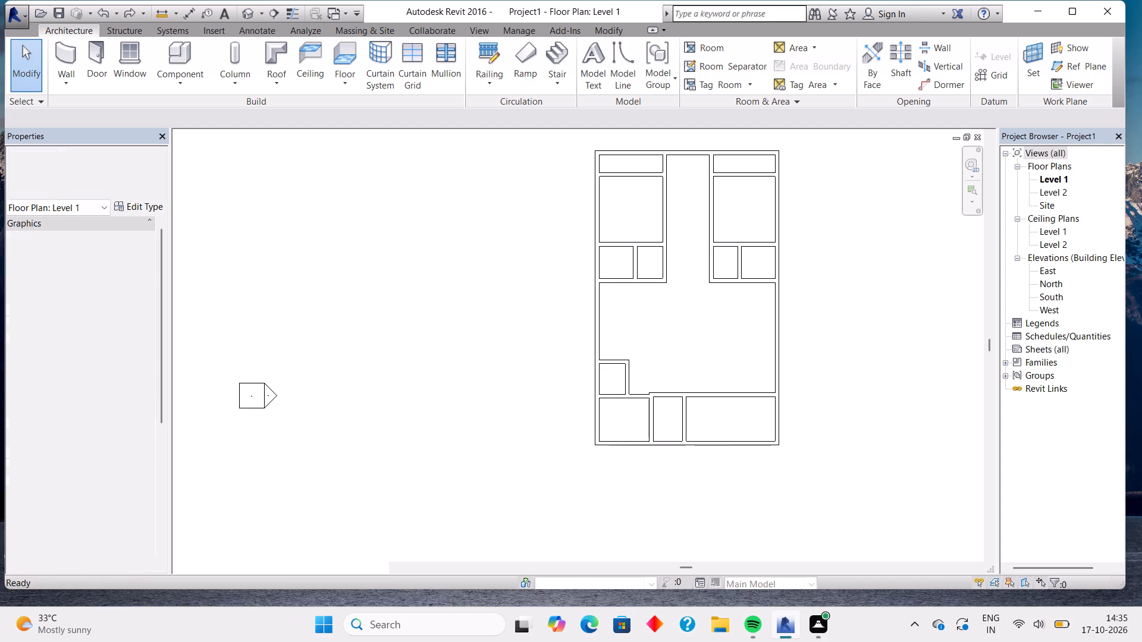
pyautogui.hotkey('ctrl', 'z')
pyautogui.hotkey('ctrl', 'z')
# Undo the last seven upward nudges of the wall dividing the two lower-left rooms.
pyautogui.hotkey('ctrl', 'z')
pyautogui.hotkey('ctrl', 'z')
pyautogui.hotkey('ctrl', 'z')
pyautogui.hotkey('ctrl', 'z')
pyautogui.hotkey('ctrl', 'z')
pyautogui.hotkey('ctrl', 'z')
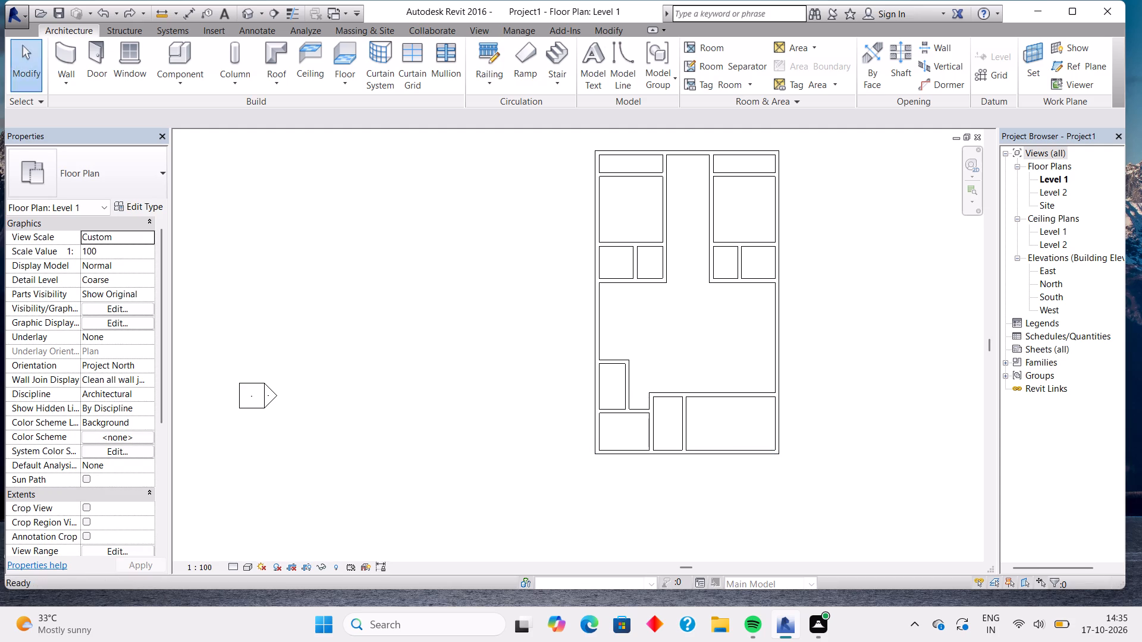
pyautogui.hotkey('ctrl', 'z')
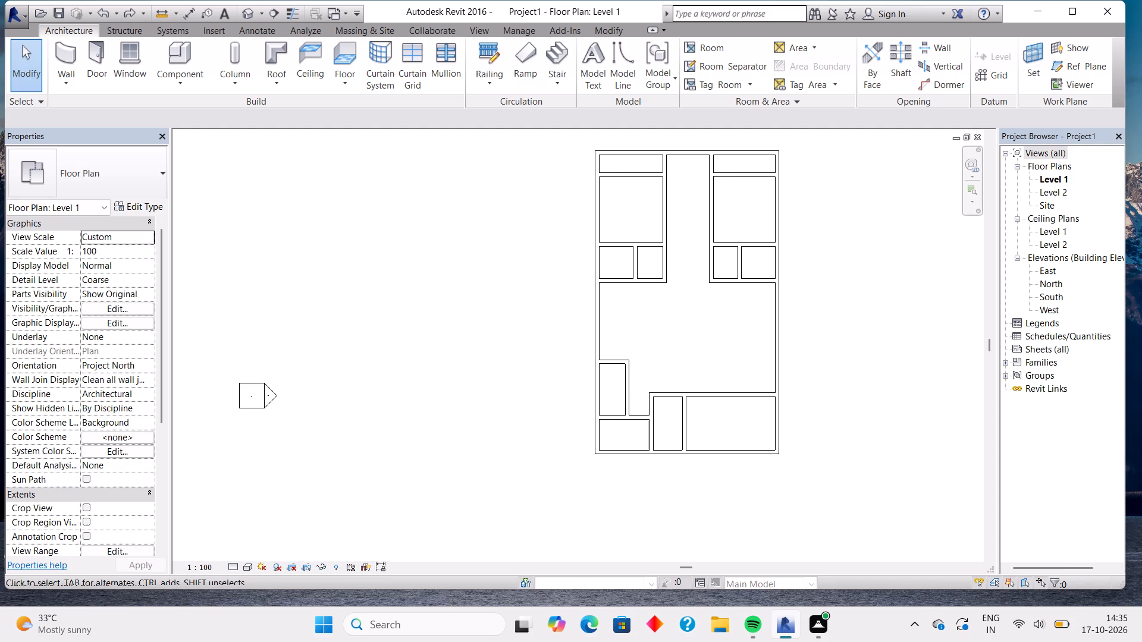
pyautogui.press('Escape')
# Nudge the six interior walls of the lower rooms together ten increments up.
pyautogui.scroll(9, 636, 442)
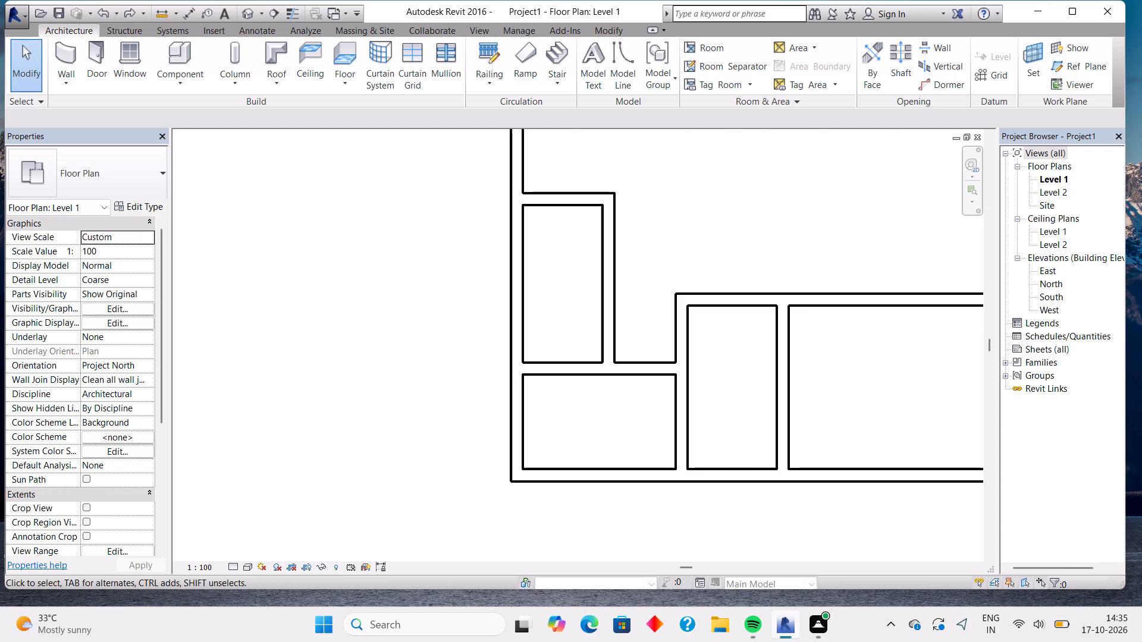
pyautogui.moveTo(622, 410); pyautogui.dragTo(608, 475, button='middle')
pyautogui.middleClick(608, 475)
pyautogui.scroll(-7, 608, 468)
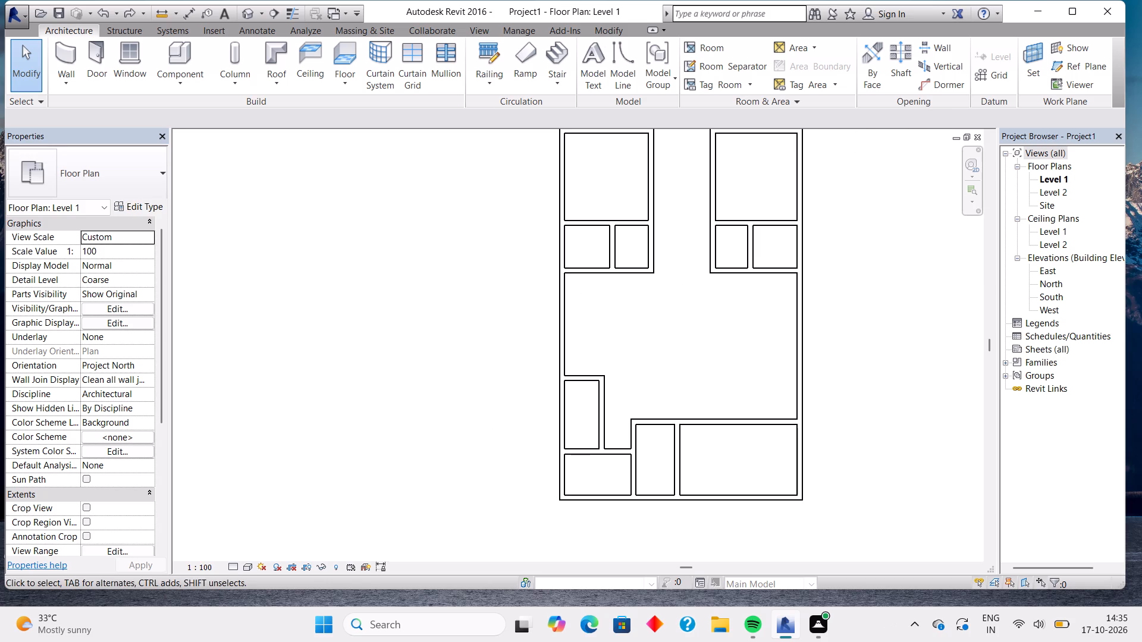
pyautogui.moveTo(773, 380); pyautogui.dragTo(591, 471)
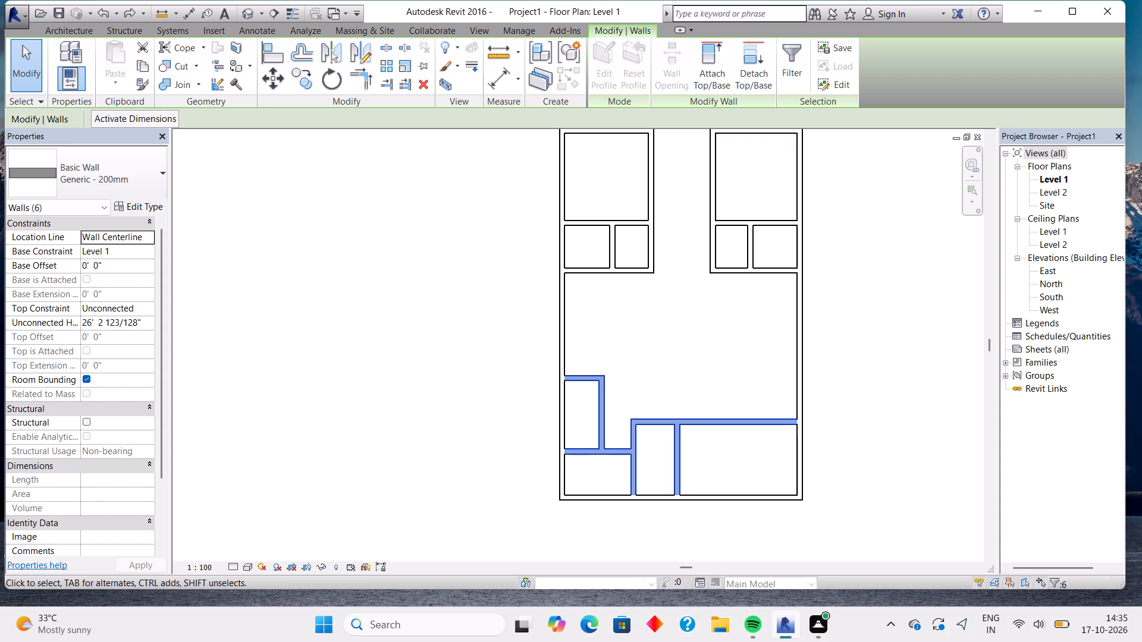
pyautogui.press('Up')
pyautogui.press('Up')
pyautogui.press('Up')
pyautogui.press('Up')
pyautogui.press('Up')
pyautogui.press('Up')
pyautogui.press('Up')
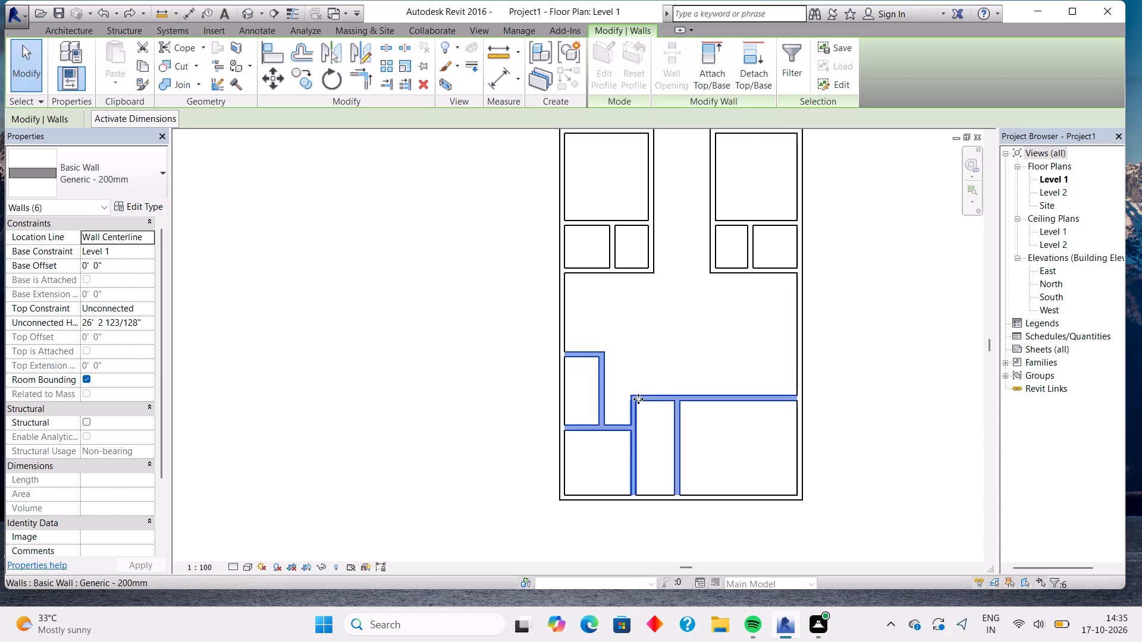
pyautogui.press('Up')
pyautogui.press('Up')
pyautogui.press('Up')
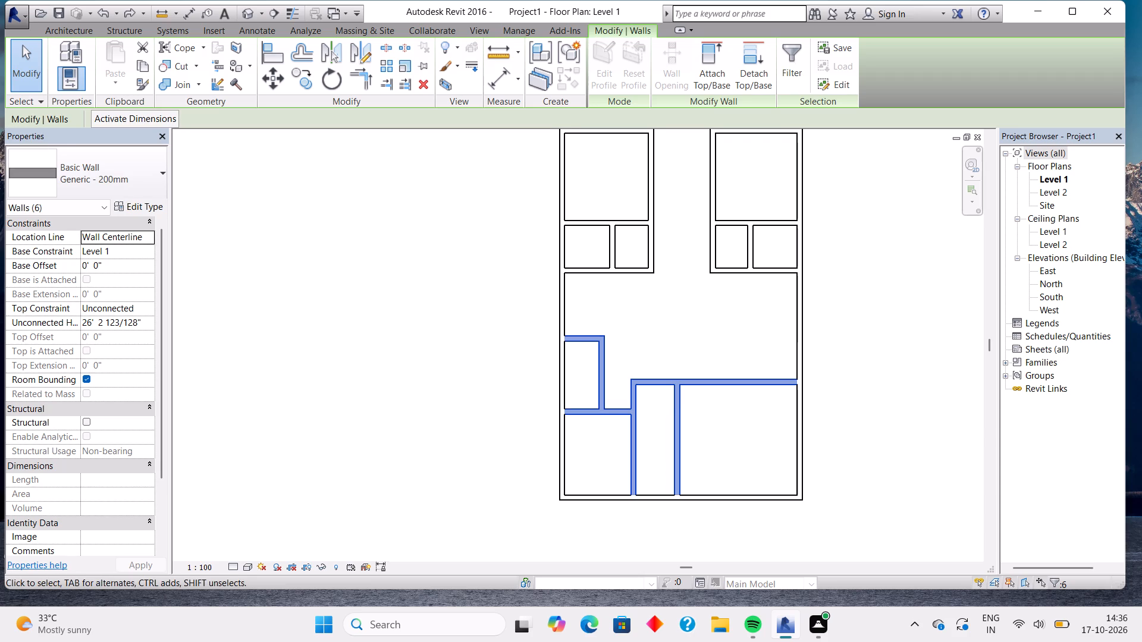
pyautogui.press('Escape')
# Delete all six interior walls of the lower rooms, leaving only the exterior walls around that area.
pyautogui.scroll(-1, 613, 438)
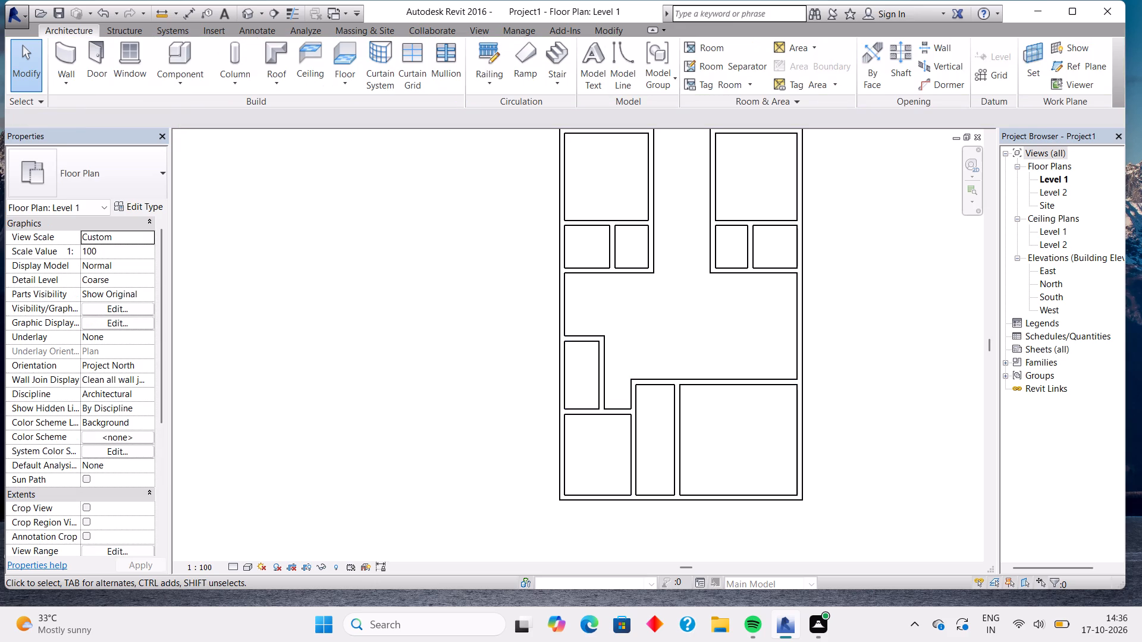
pyautogui.scroll(1, 613, 438)
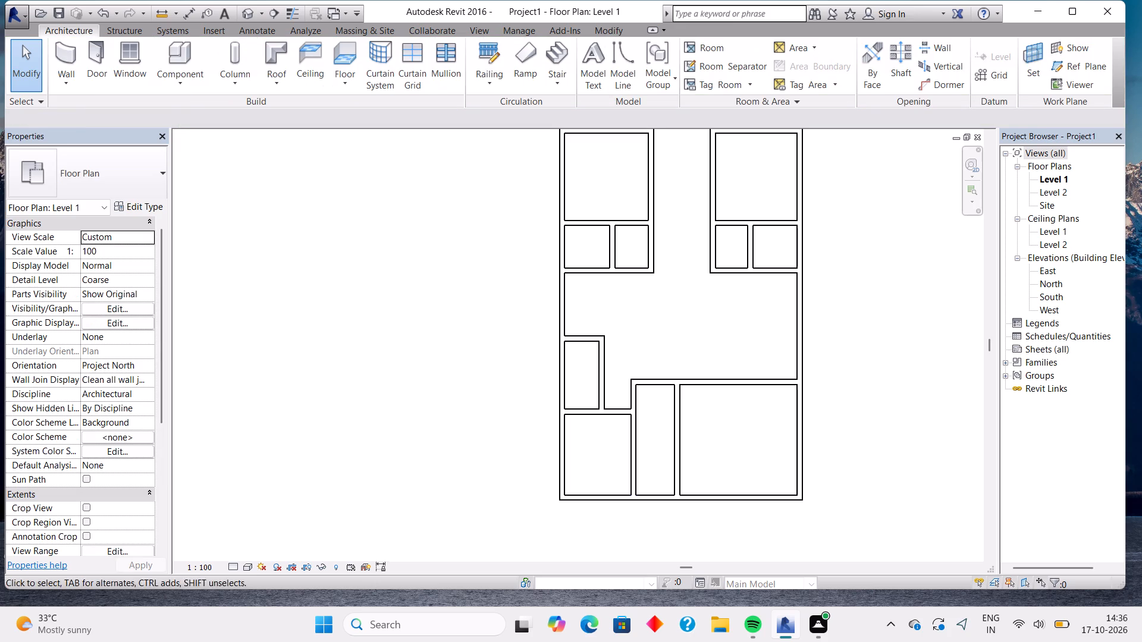
pyautogui.click(679, 451)
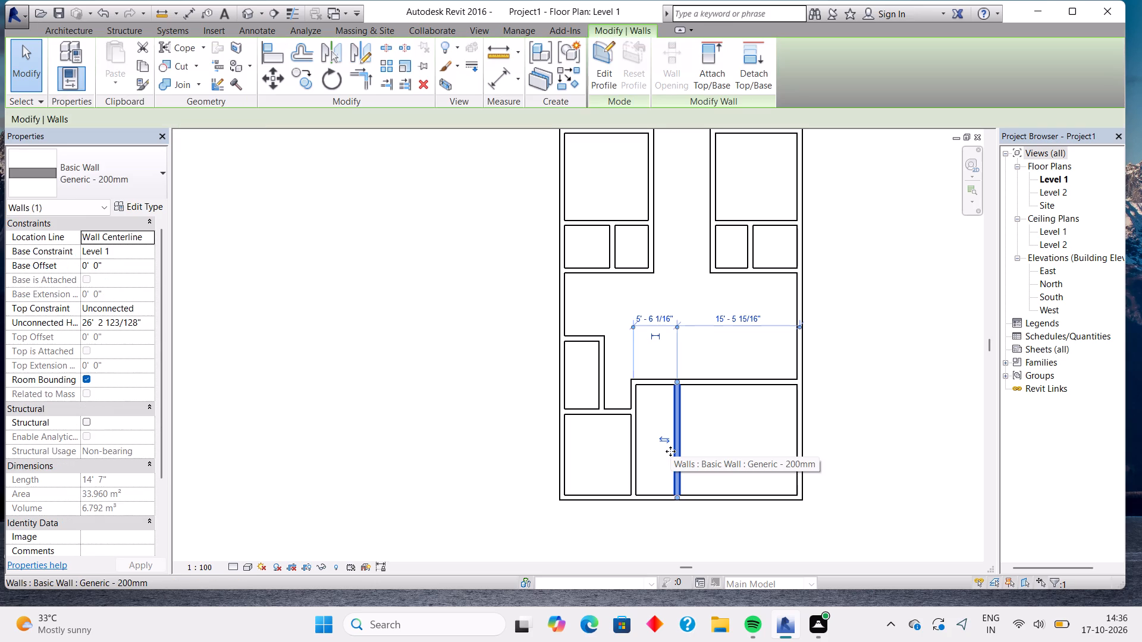
pyautogui.press('Delete')
pyautogui.click(636, 445)
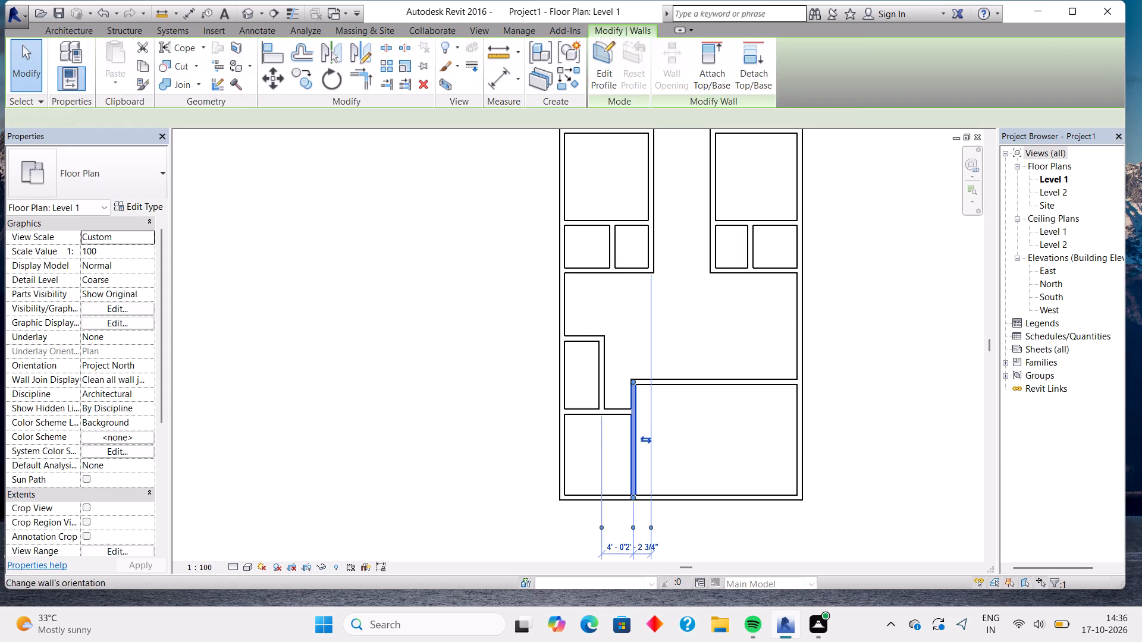
pyautogui.press('Delete')
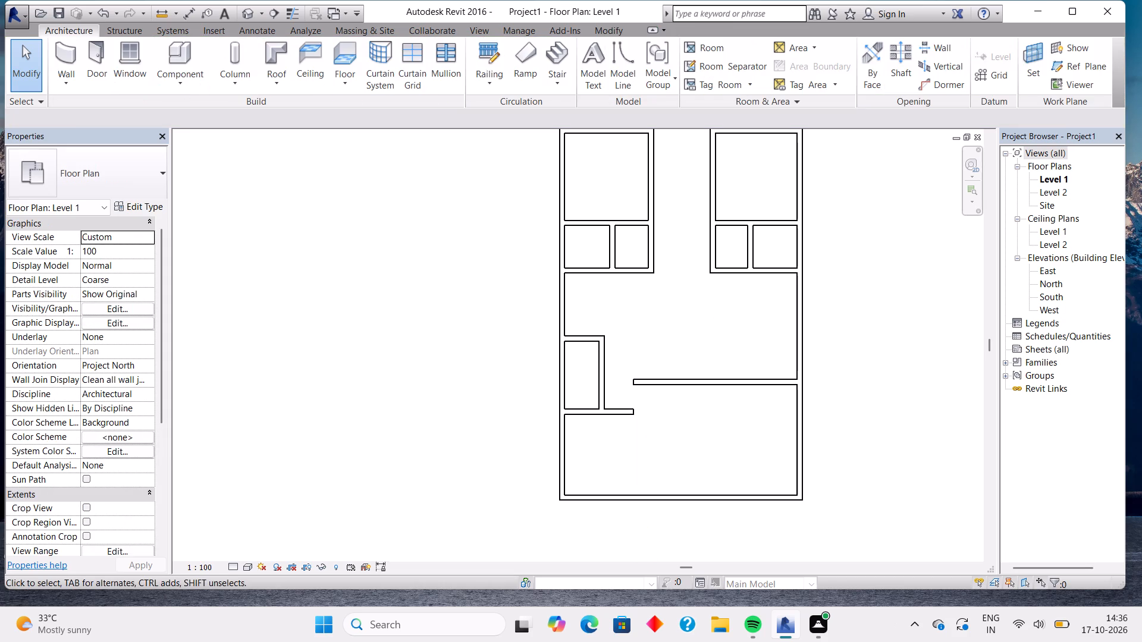
pyautogui.click(622, 416)
pyautogui.press('Delete')
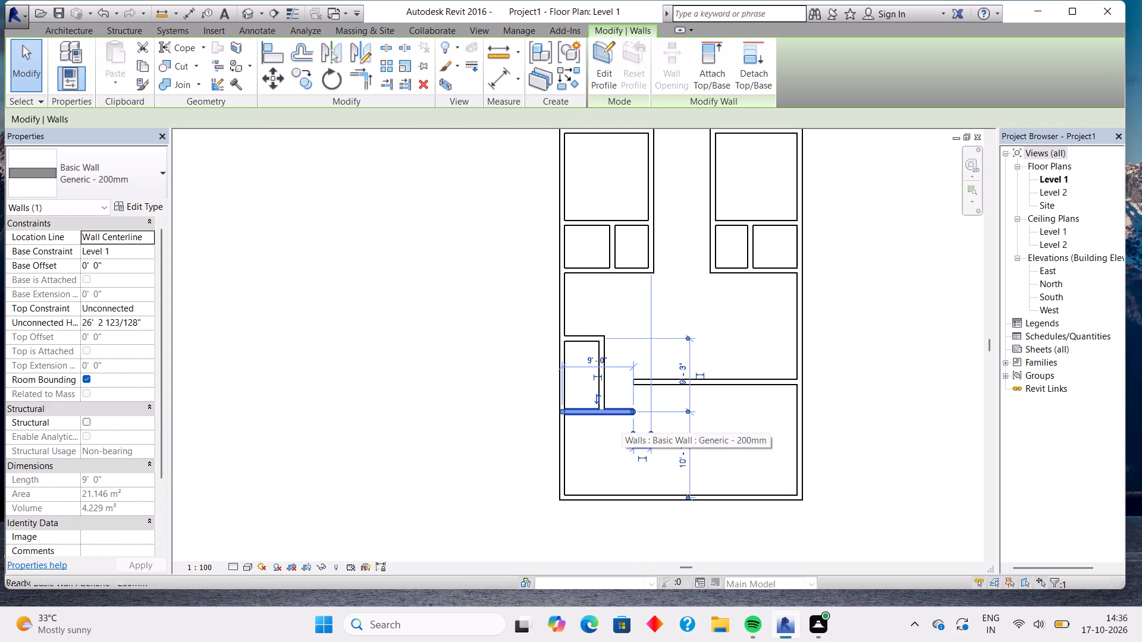
pyautogui.moveTo(690, 353); pyautogui.dragTo(608, 391)
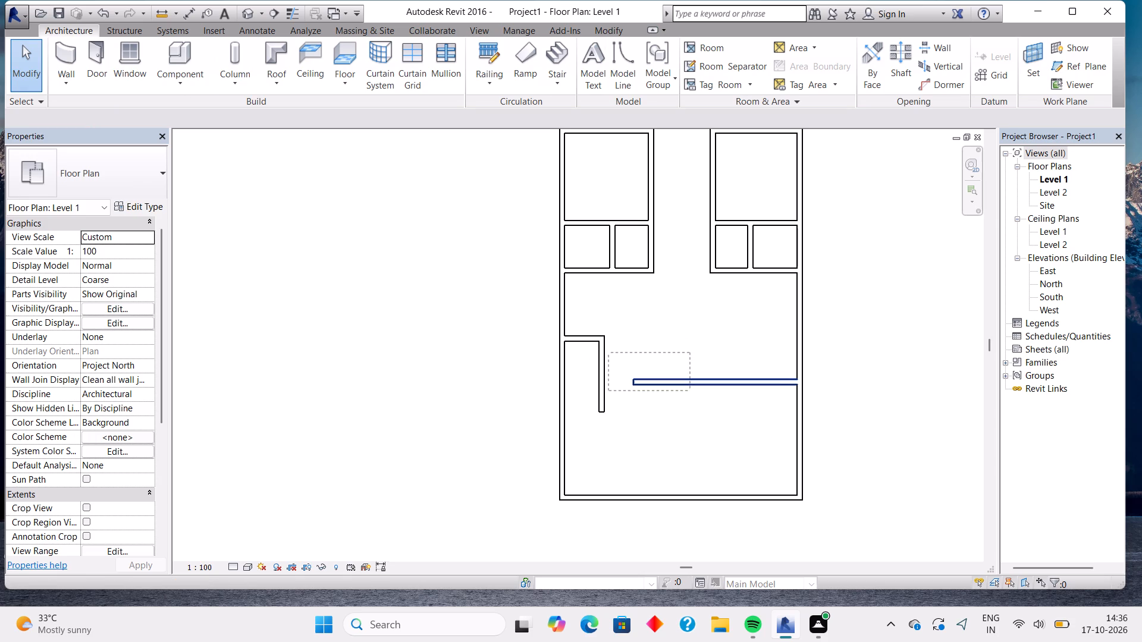
pyautogui.moveTo(608, 391); pyautogui.dragTo(589, 396)
pyautogui.press('Delete')
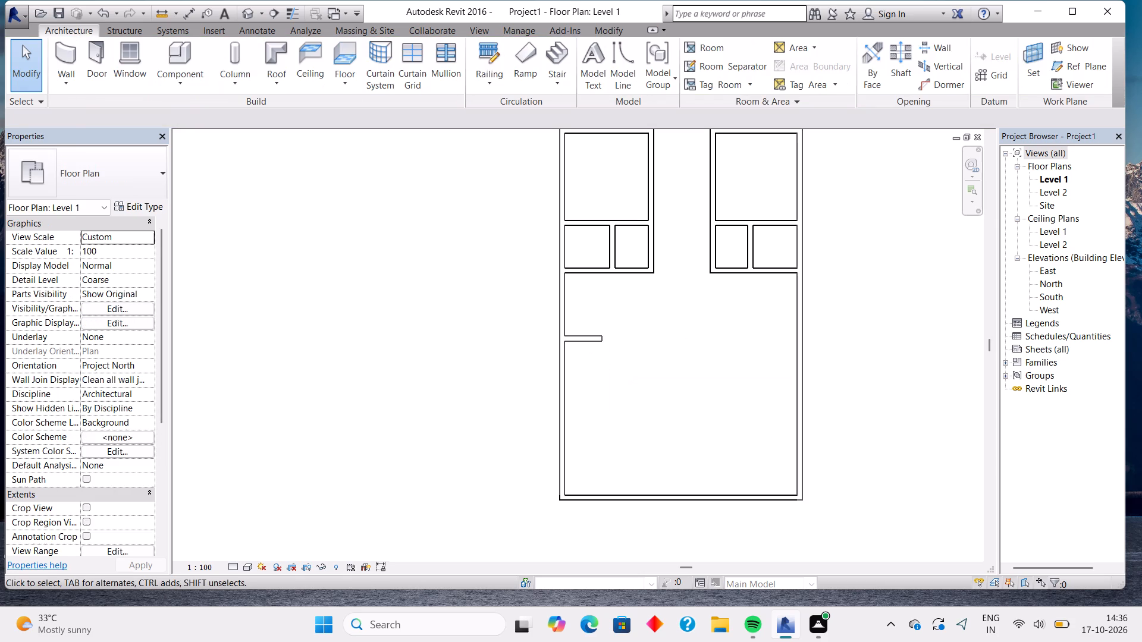
pyautogui.moveTo(601, 318); pyautogui.dragTo(585, 349)
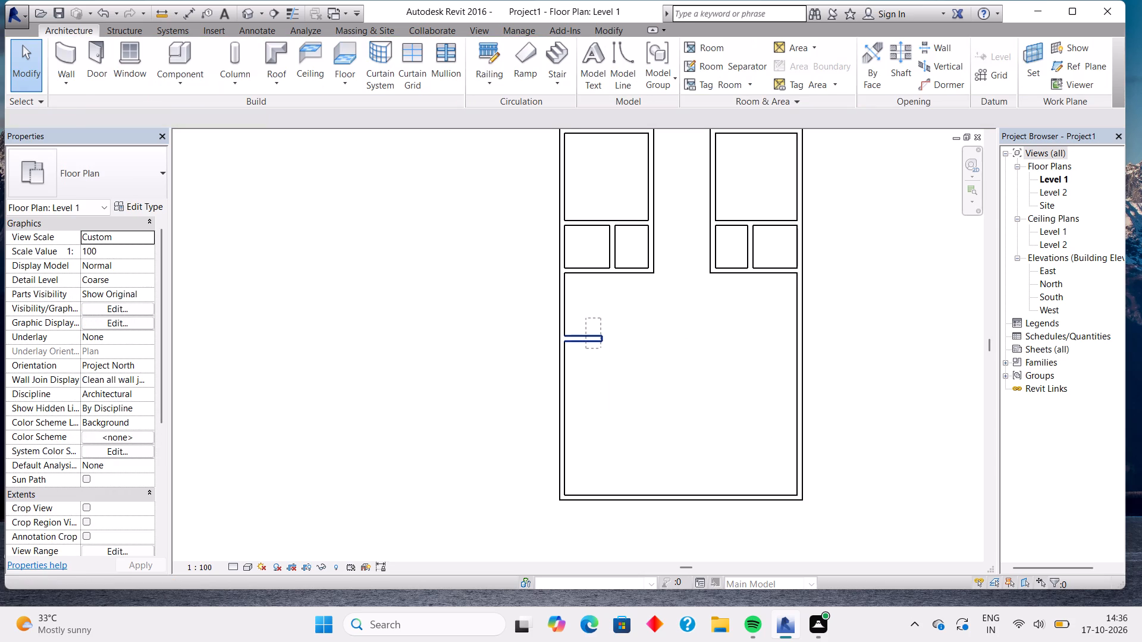
pyautogui.press('Delete')
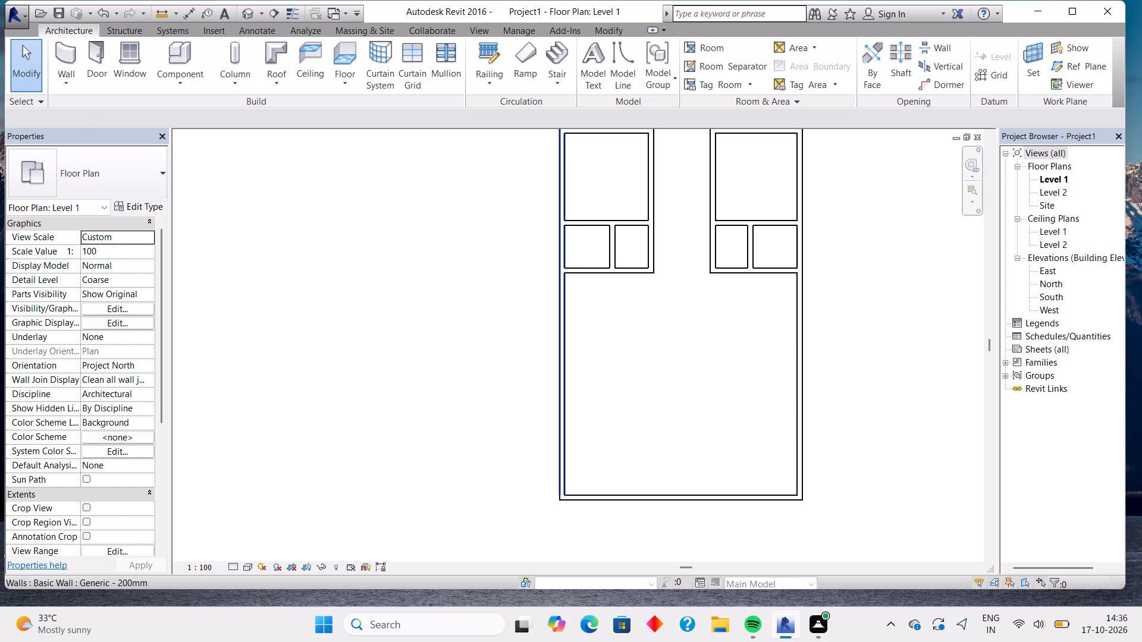
# Draw a 13' 0" horizontal Generic - 200mm wall inward from the left exterior wall, about 8' 6" above the bottom exterior wall.
pyautogui.click(62, 52)
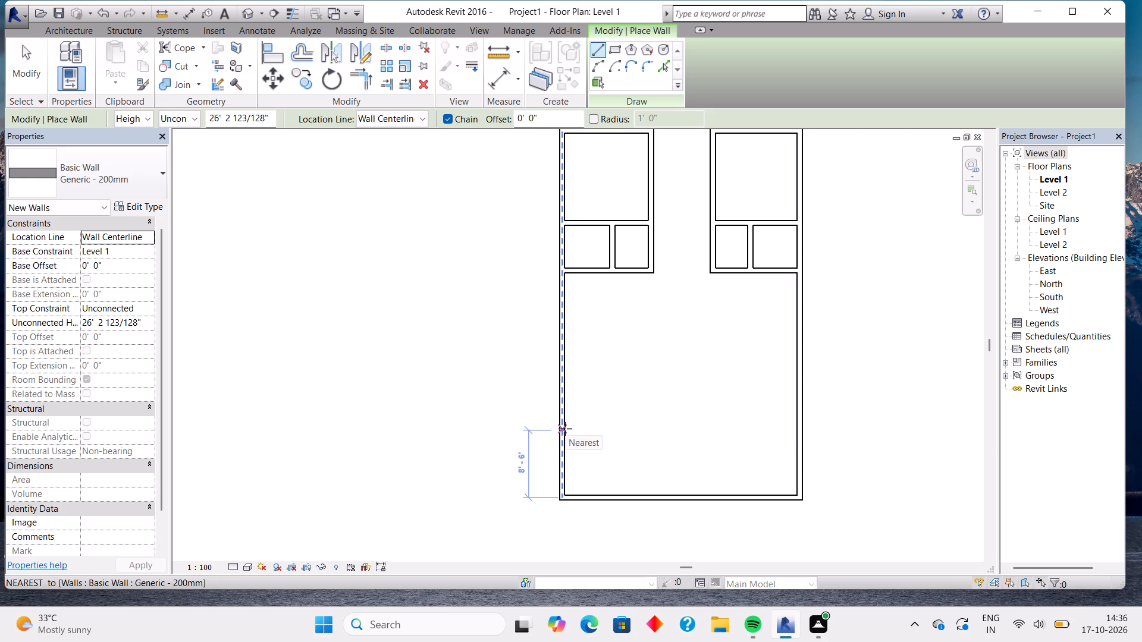
pyautogui.click(565, 429)
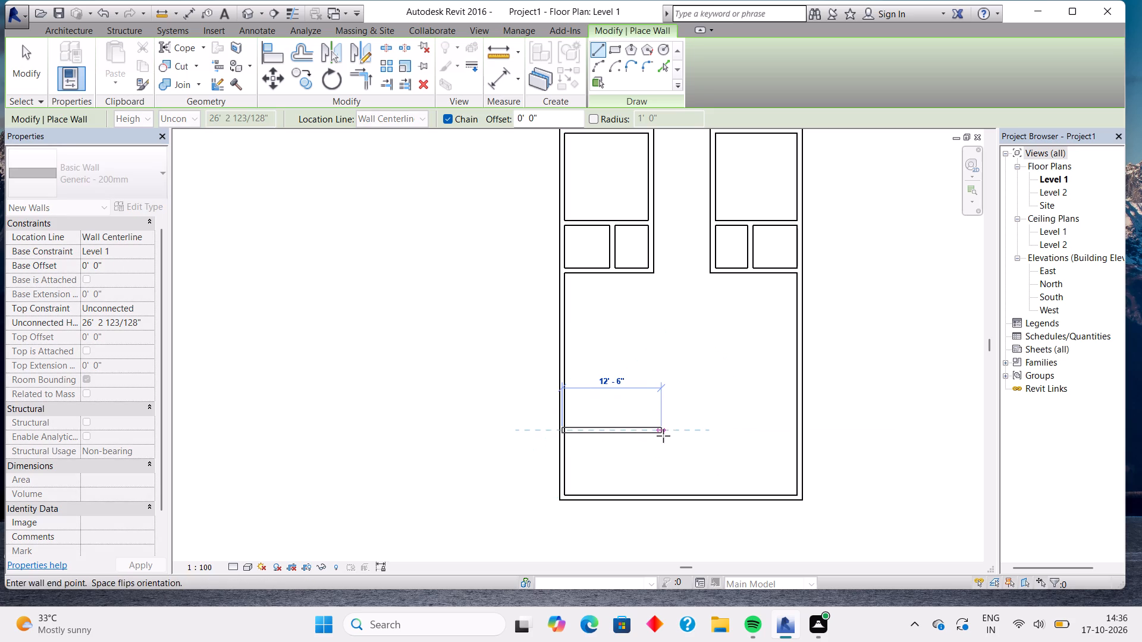
pyautogui.click(667, 432)
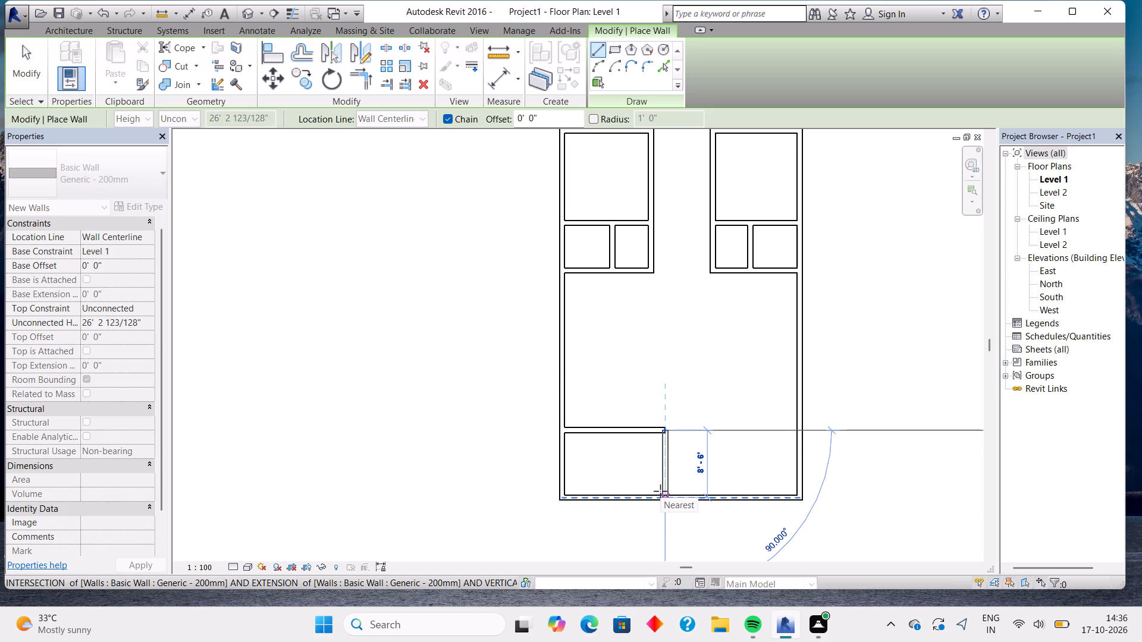
pyautogui.press('Escape')
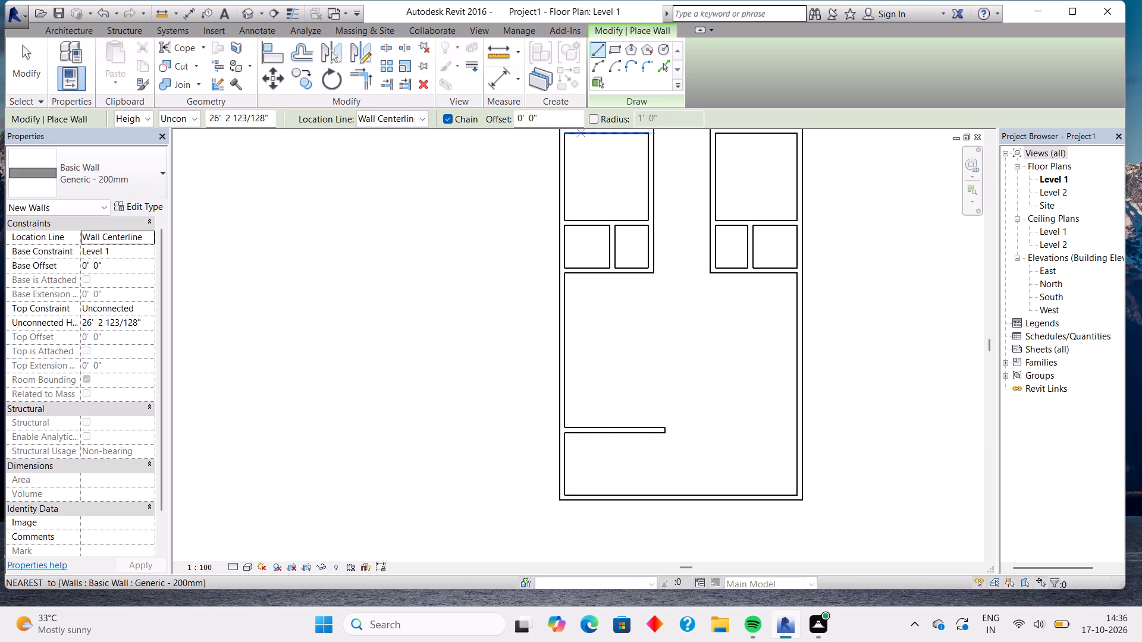
# Check the new wall's clear distance to the bottom exterior wall and nudge it three increments down, to 8' 0" between centerlines.
pyautogui.click(492, 69)
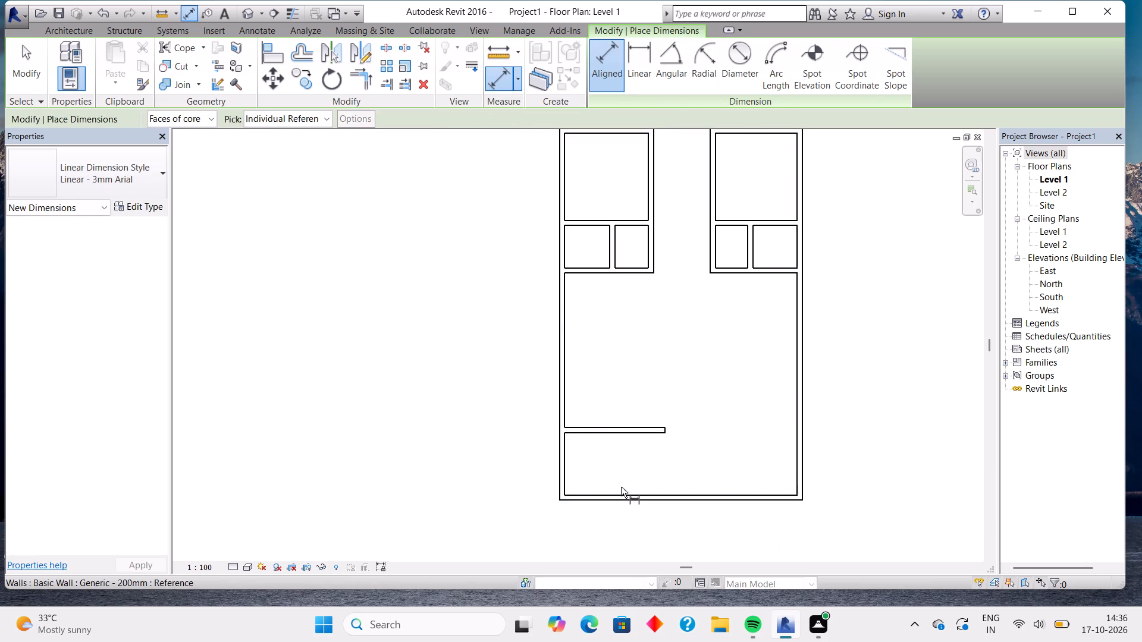
pyautogui.scroll(6, 621, 487)
pyautogui.click(618, 504)
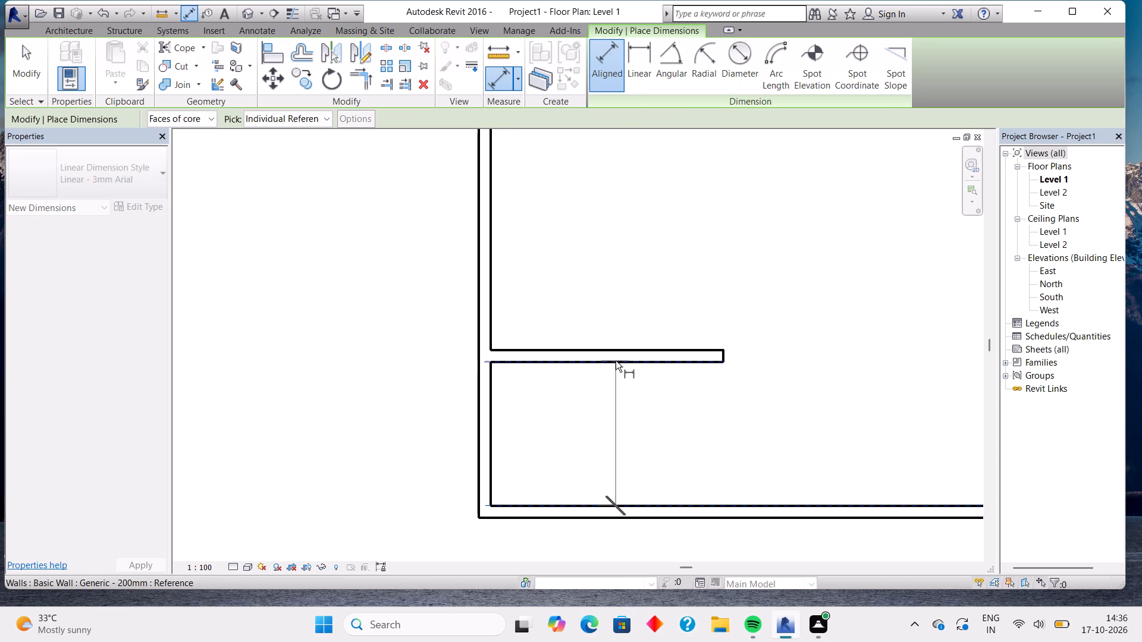
pyautogui.click(616, 361)
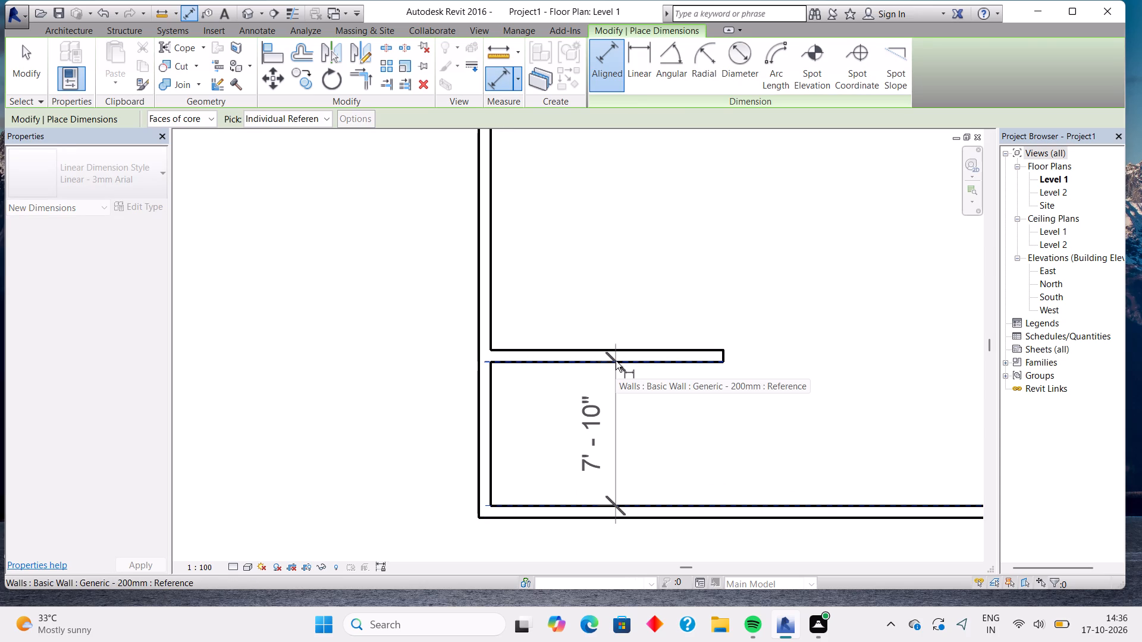
pyautogui.press('Escape')
pyautogui.press('Escape')
pyautogui.click(616, 361)
pyautogui.press('Escape')
pyautogui.click(616, 361)
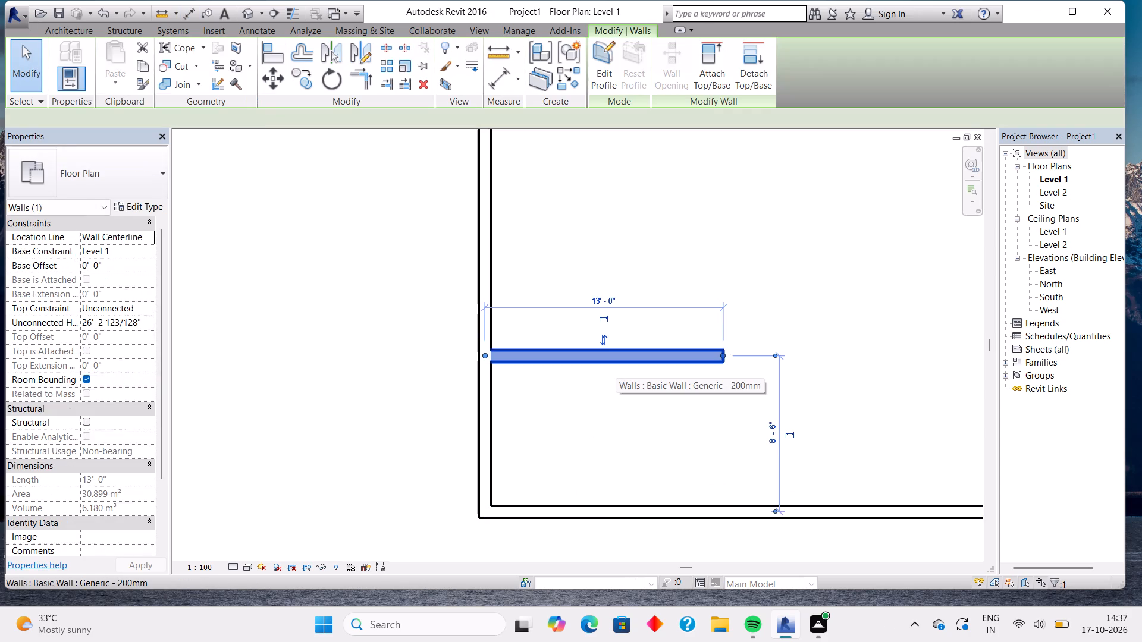
pyautogui.press('Down')
pyautogui.press('Down')
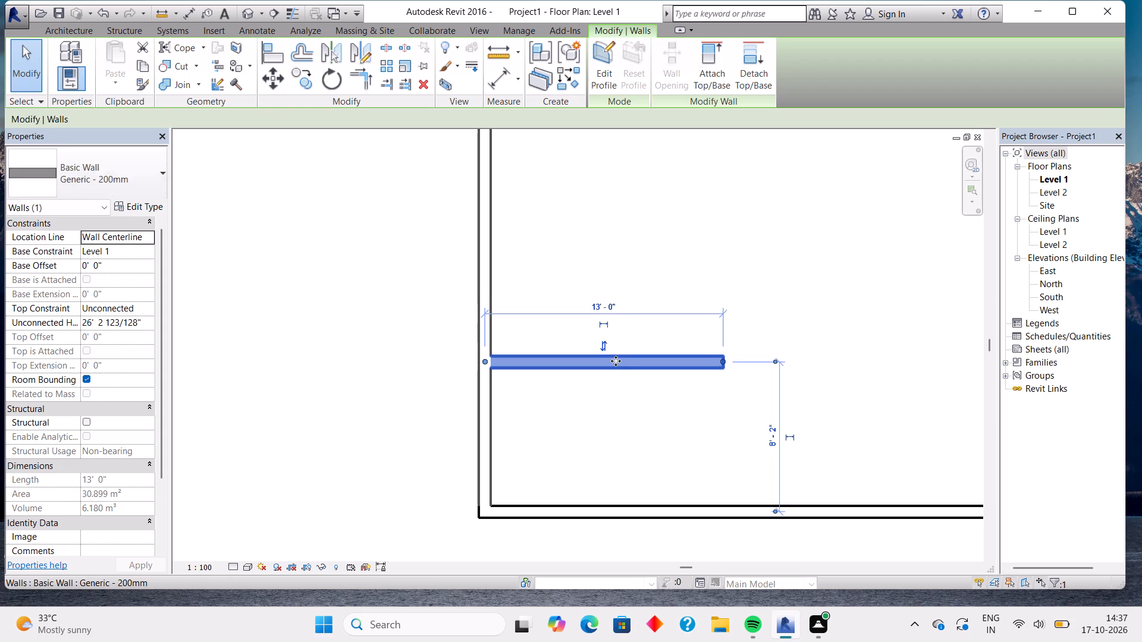
pyautogui.press('Down')
pyautogui.press('Escape')
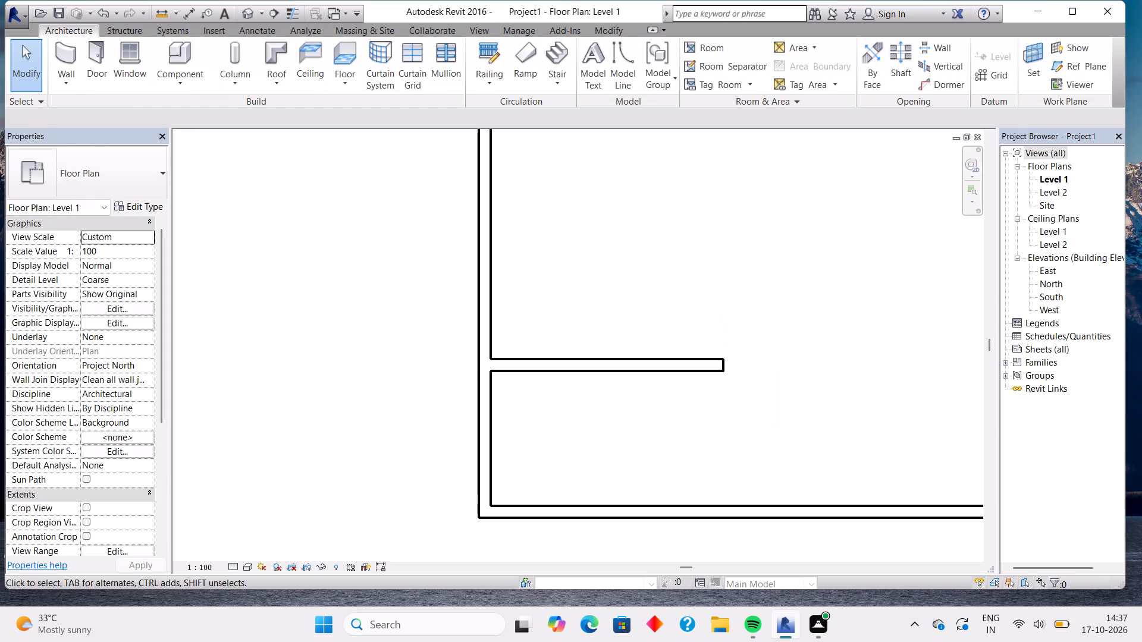
# Recheck the clear distance between the new horizontal wall and the bottom exterior wall, and nudge the new wall one increment down.
pyautogui.click(70, 58)
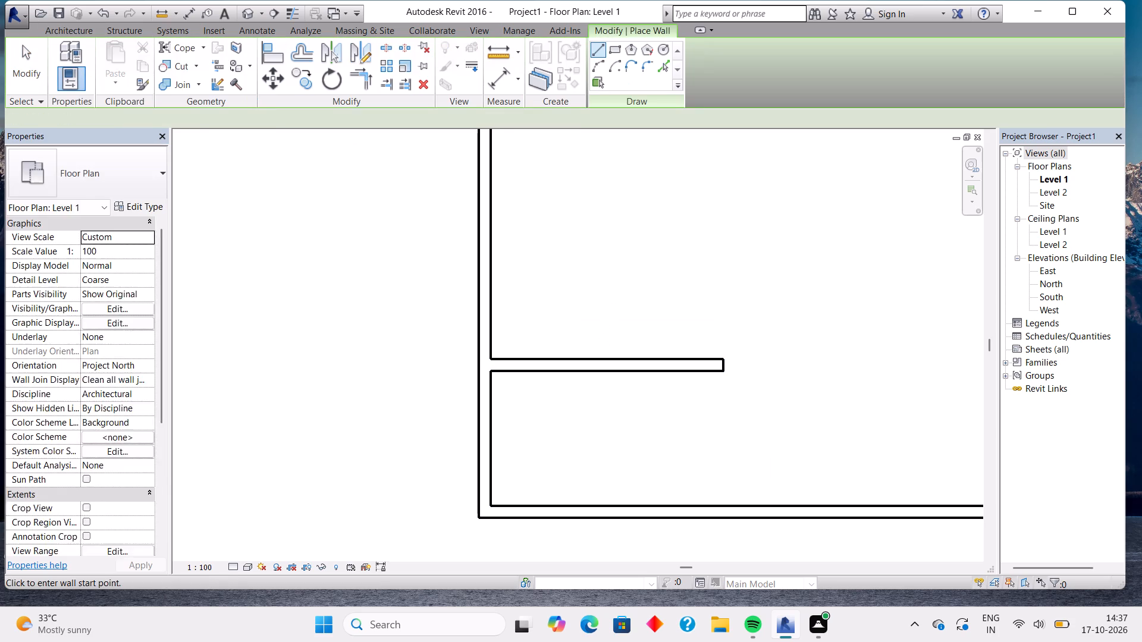
pyautogui.click(490, 75)
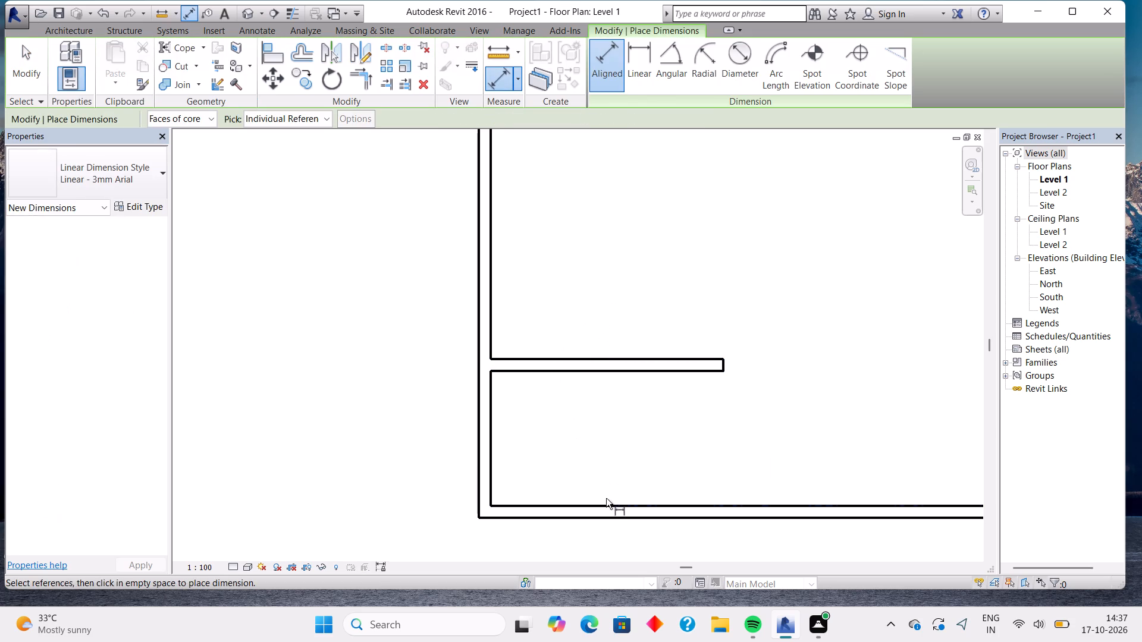
pyautogui.click(606, 506)
pyautogui.click(606, 372)
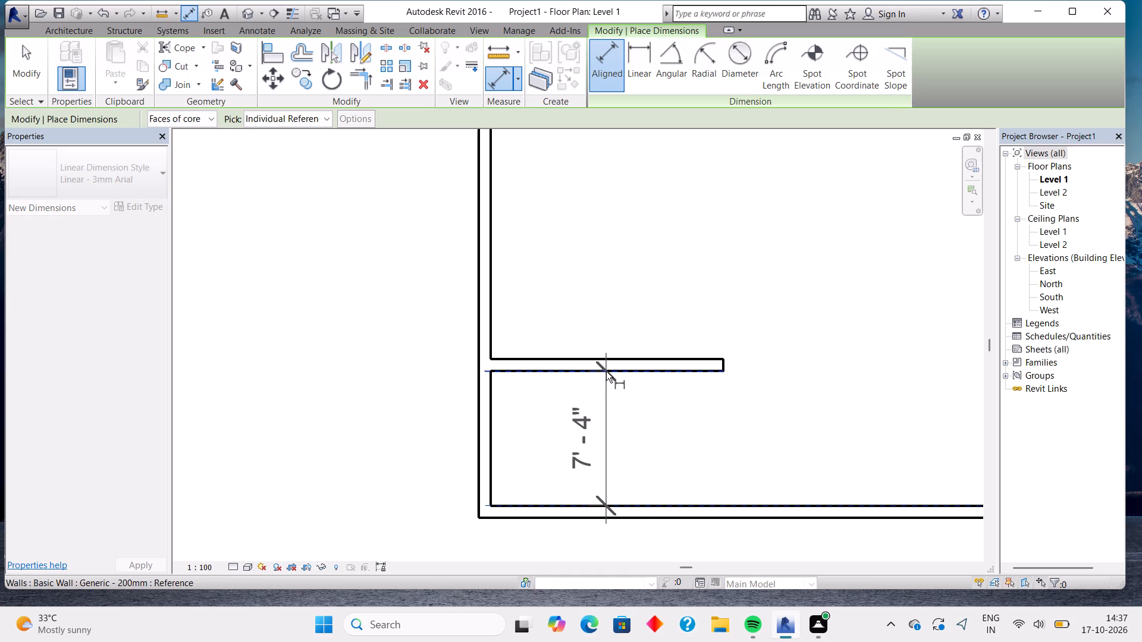
pyautogui.press('Escape')
pyautogui.press('Escape')
pyautogui.click(606, 372)
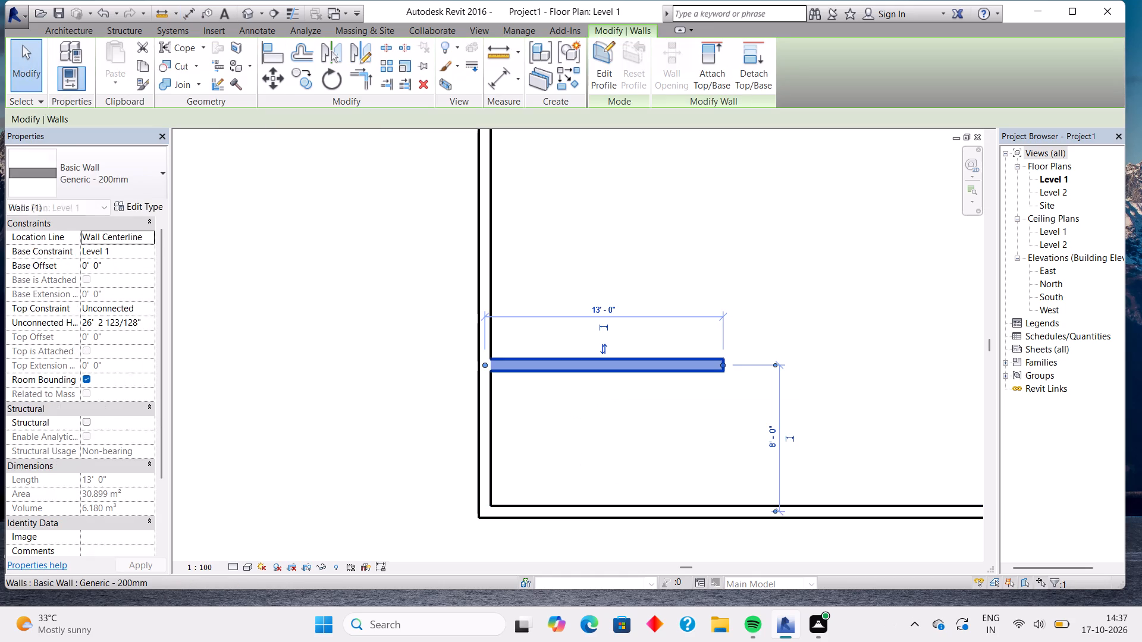
pyautogui.press('Down')
pyautogui.press('Escape')
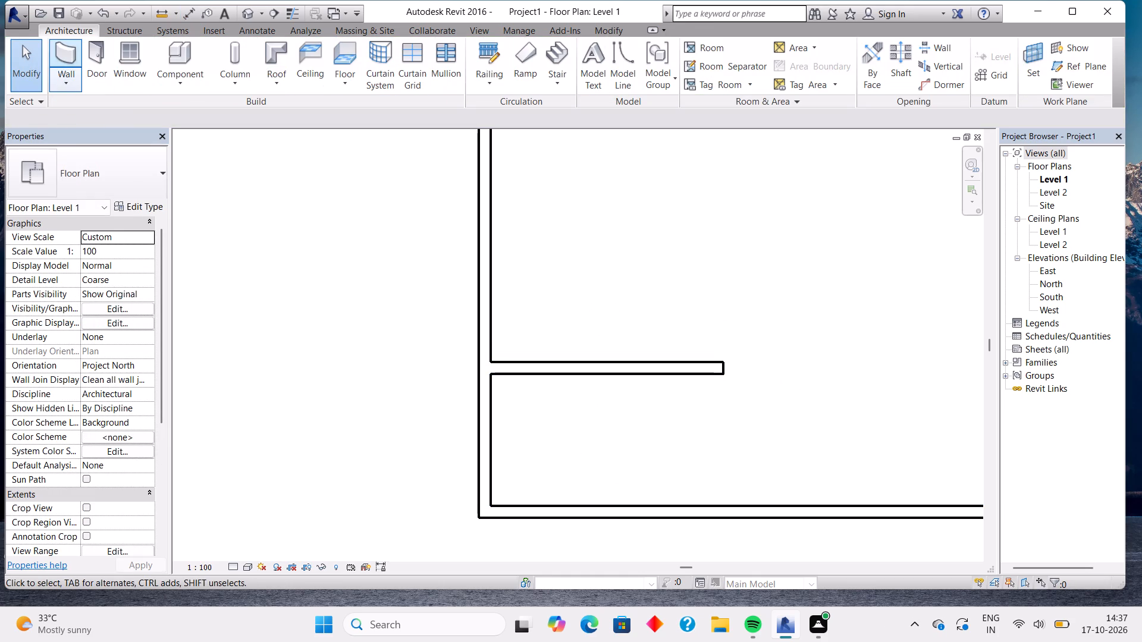
# Check the lower-left clear distance again and nudge the horizontal wall one more increment down, to 7' 8" from the bottom wall's centerline.
pyautogui.click(77, 44)
pyautogui.click(497, 73)
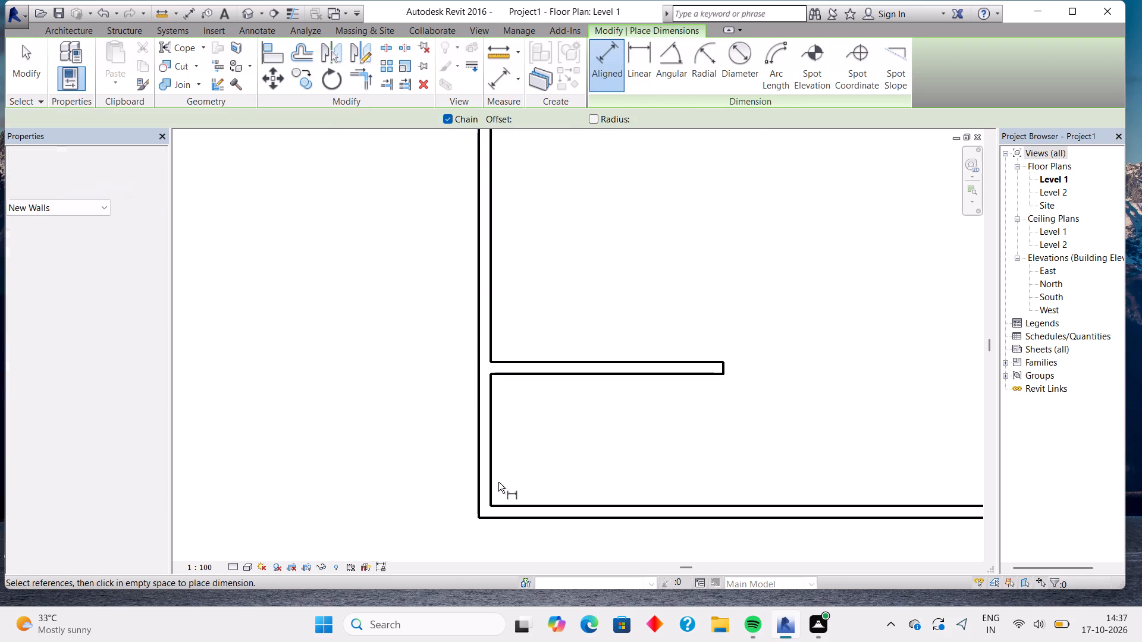
pyautogui.click(553, 505)
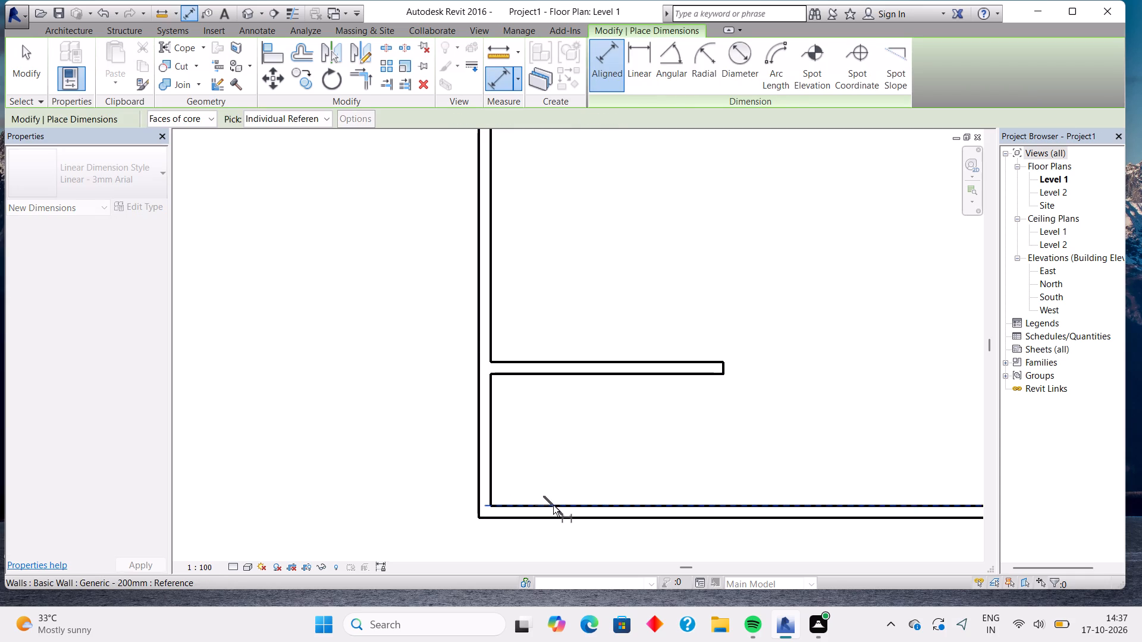
pyautogui.click(551, 374)
pyautogui.press('Escape')
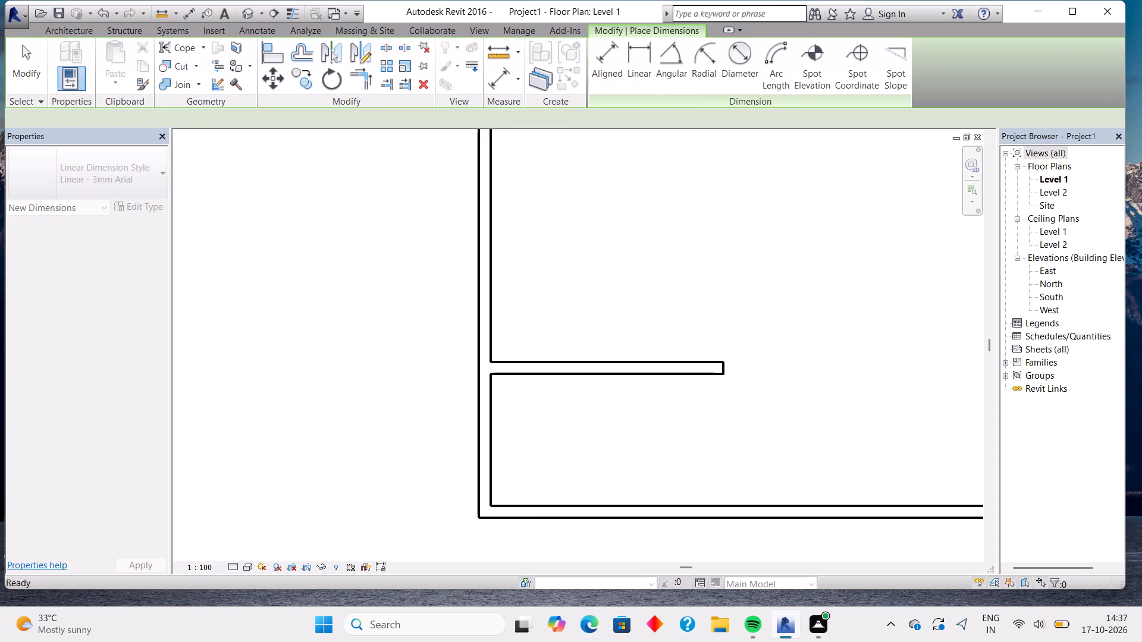
pyautogui.press('Escape')
pyautogui.click(578, 376)
pyautogui.press('Down')
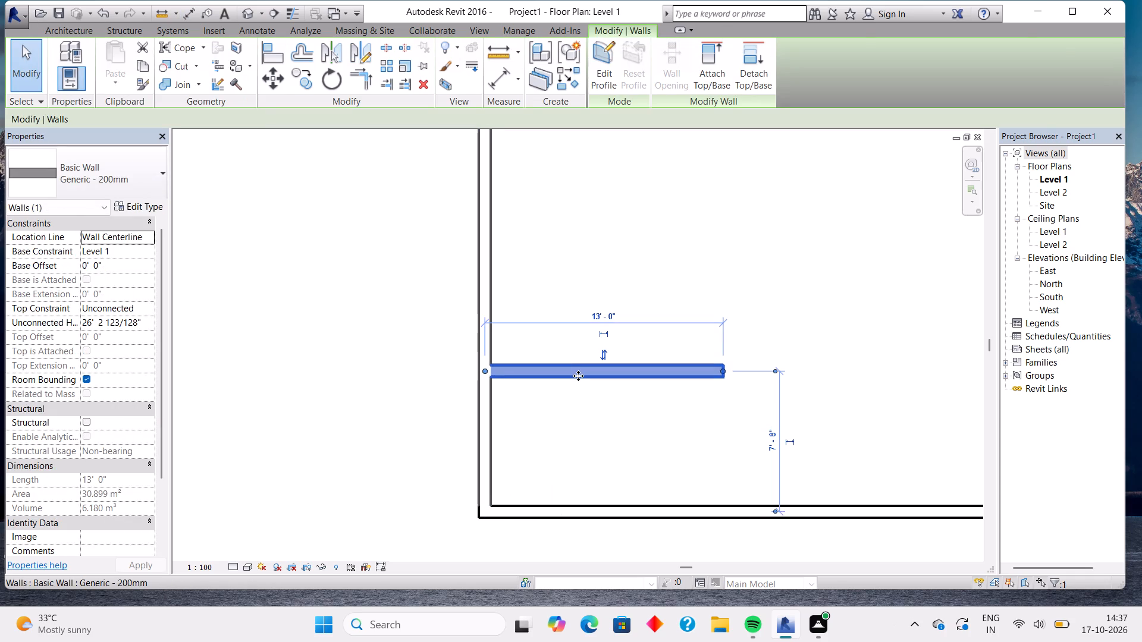
pyautogui.press('Escape')
pyautogui.scroll(-2, 578, 376)
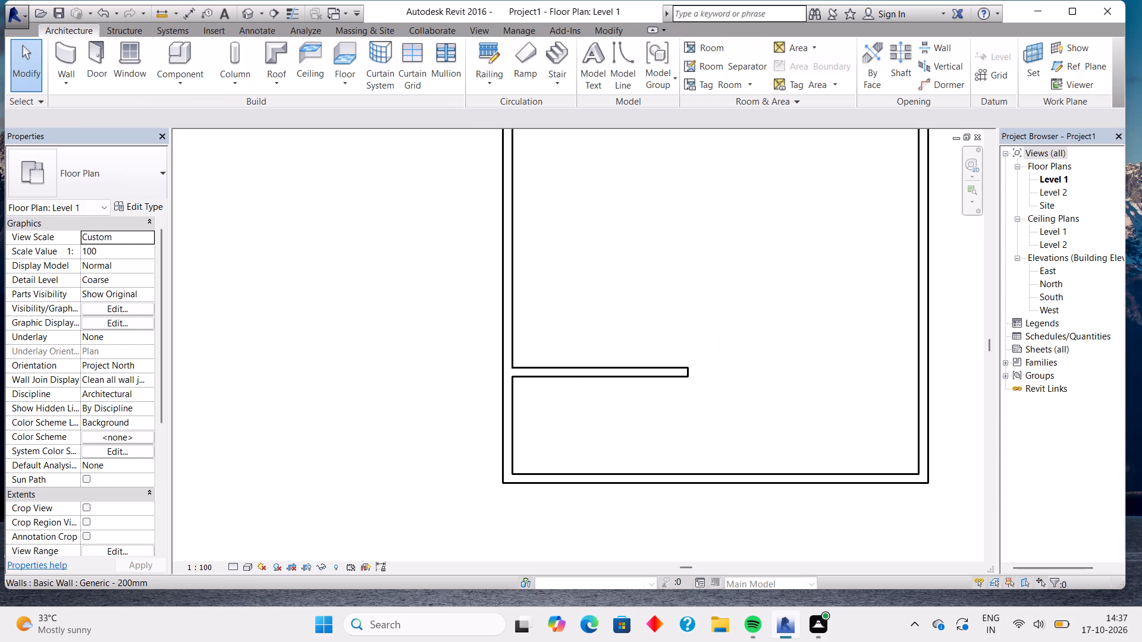
# Draw an 8' 6" horizontal Generic - 200mm wall from the left exterior wall, 5' 6" above the existing partition, and return it vertically down to that partition.
pyautogui.moveTo(582, 308); pyautogui.dragTo(616, 385, button='middle')
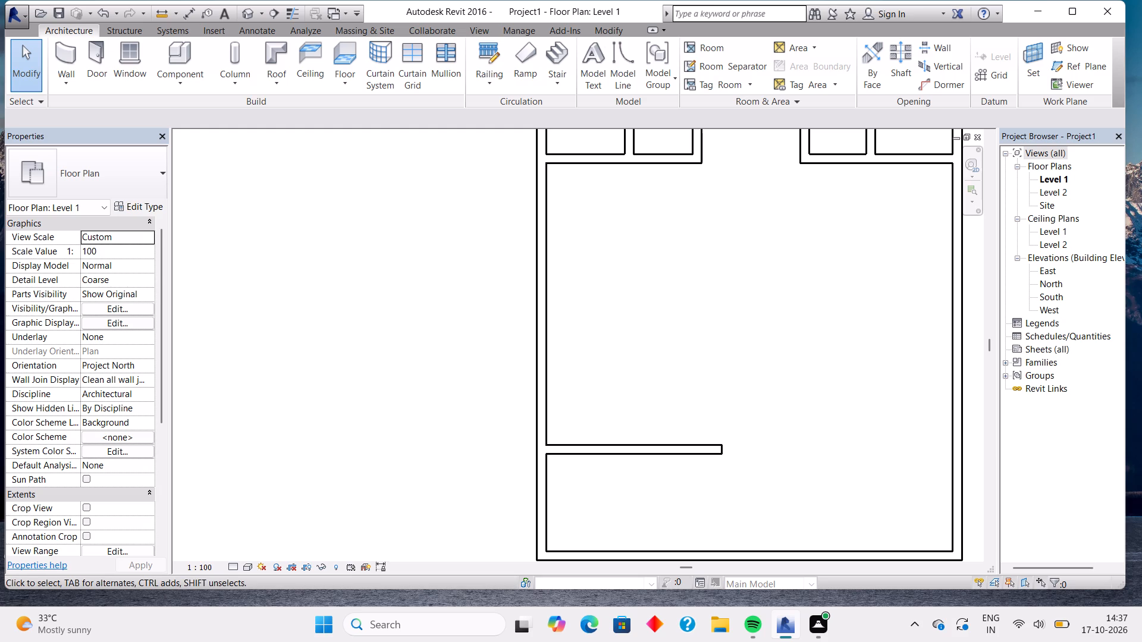
pyautogui.click(61, 54)
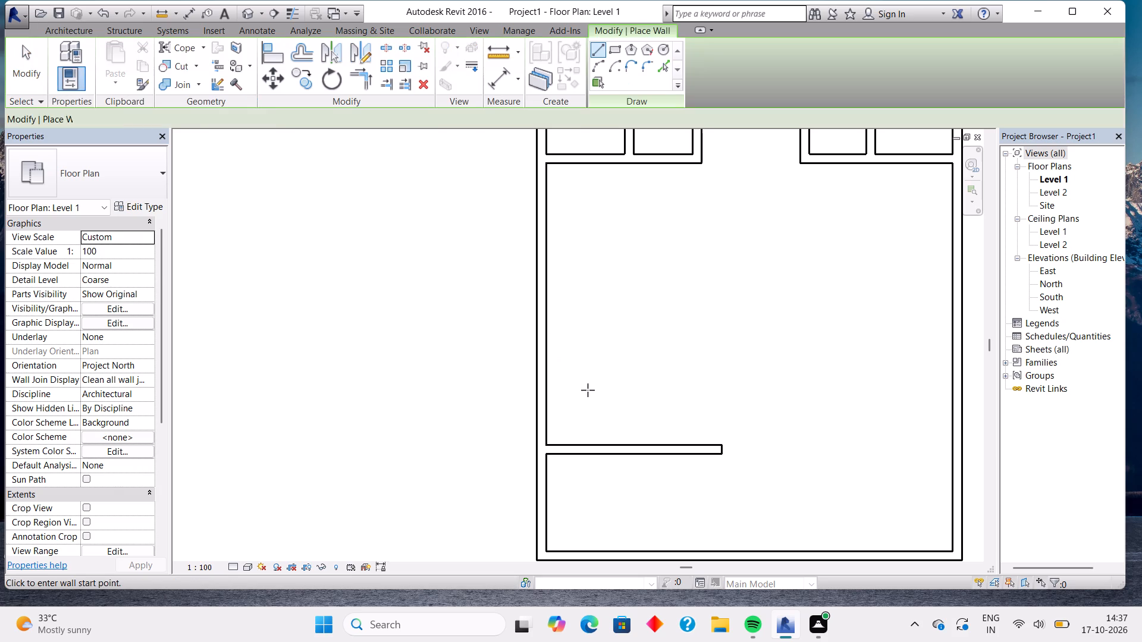
pyautogui.click(551, 371)
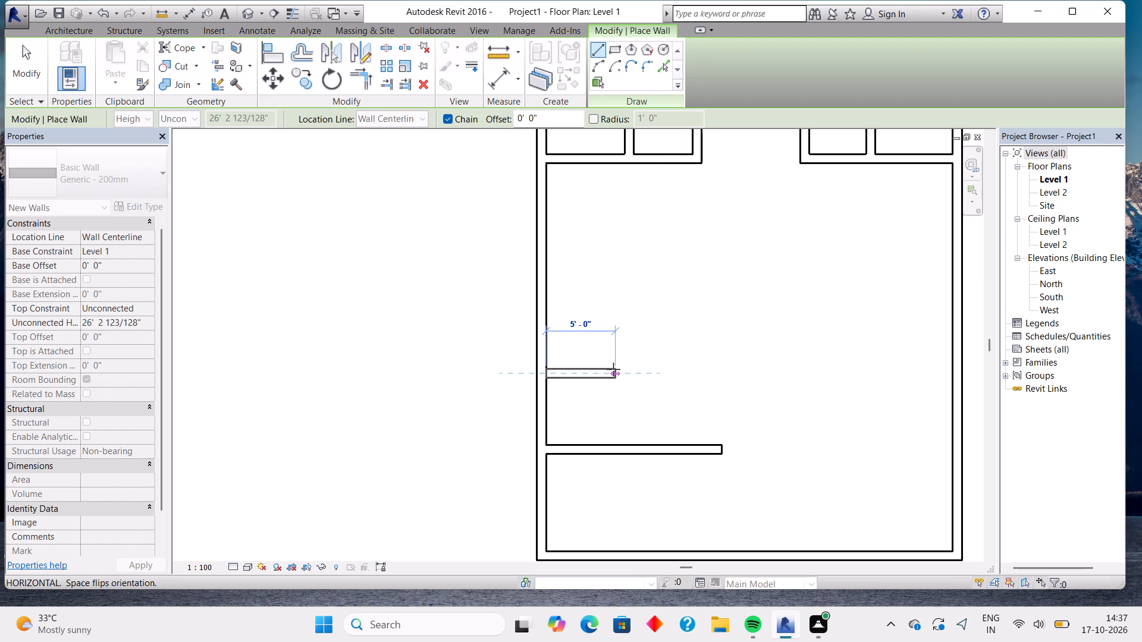
pyautogui.write("8'")
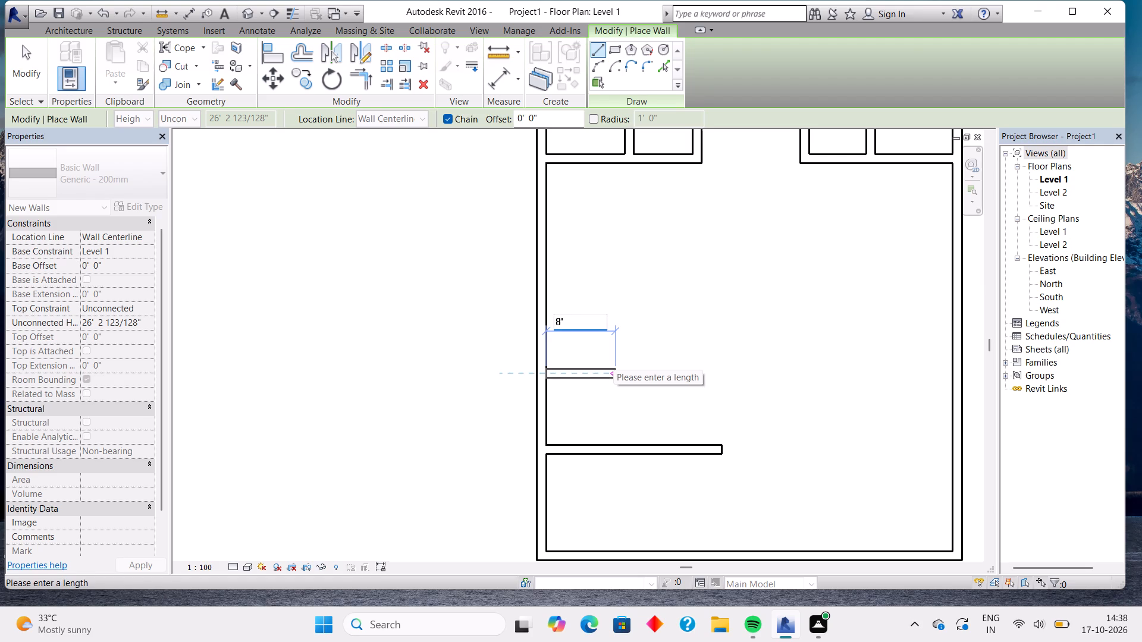
pyautogui.press('6')
pyautogui.press('Return')
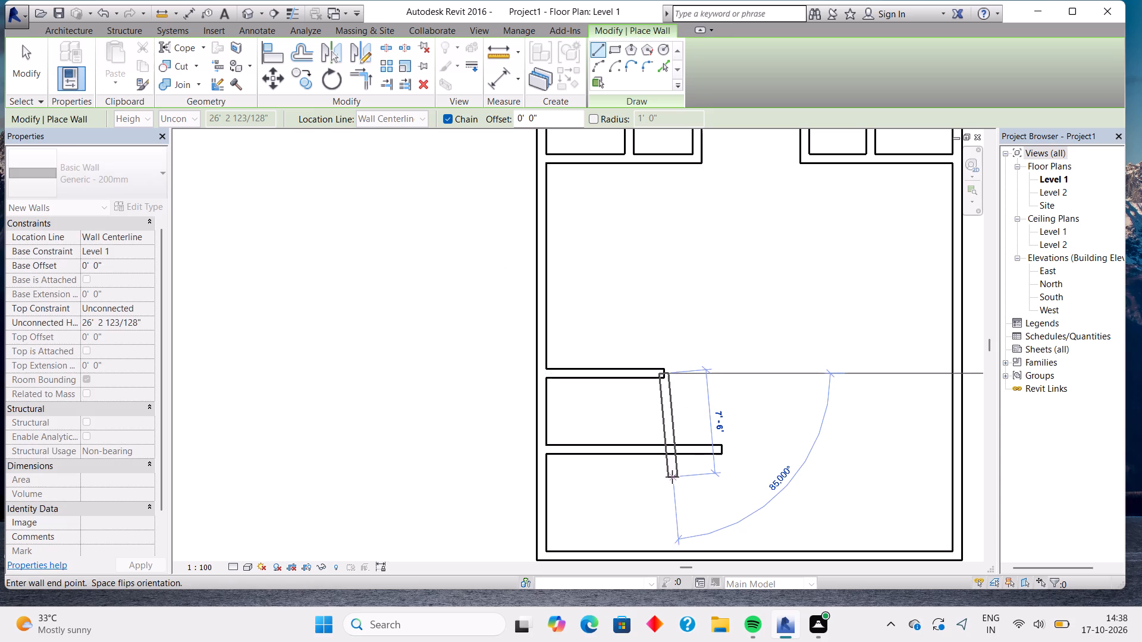
pyautogui.click(670, 446)
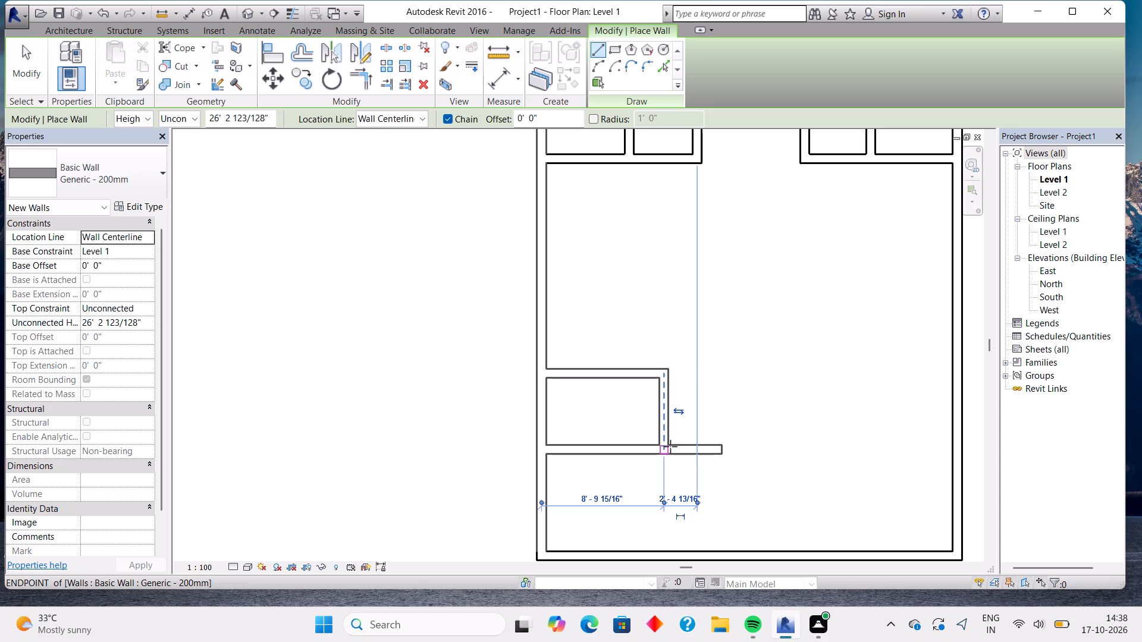
pyautogui.press('Escape')
pyautogui.press('Escape')
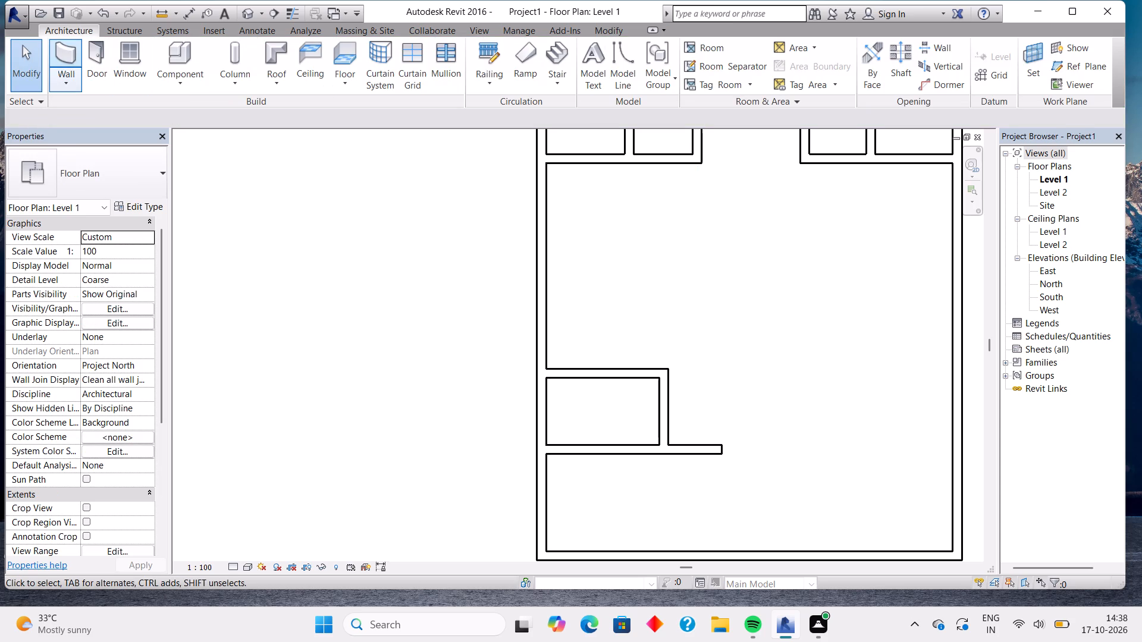
# Measure the new small room's clear width between the left exterior wall and its vertical wall.
pyautogui.click(63, 52)
pyautogui.click(493, 75)
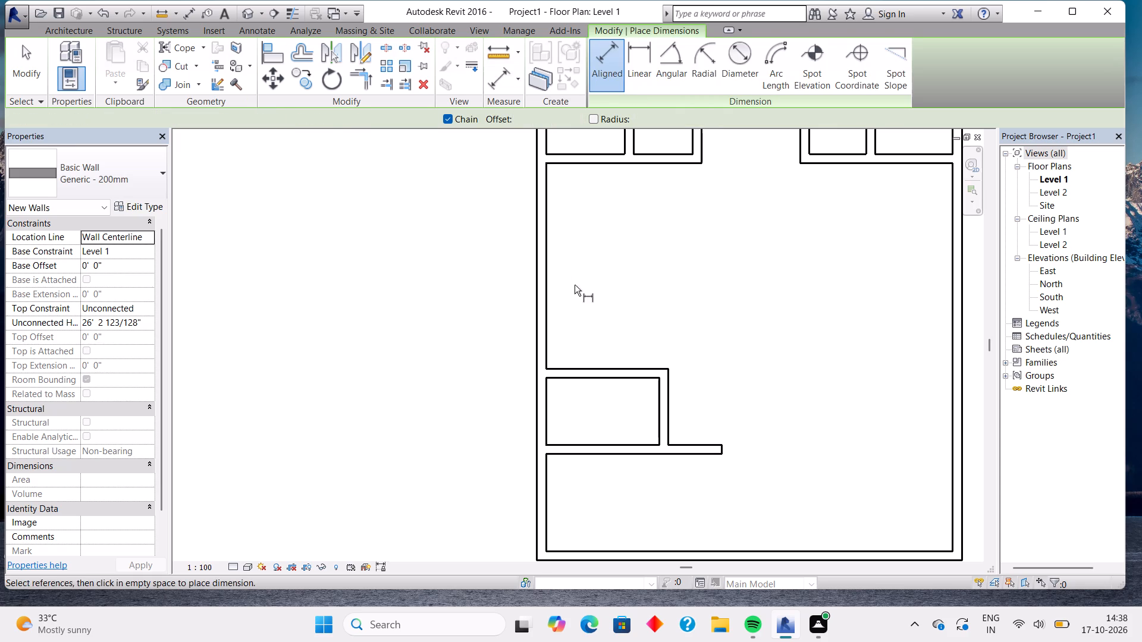
pyautogui.click(544, 395)
pyautogui.click(658, 395)
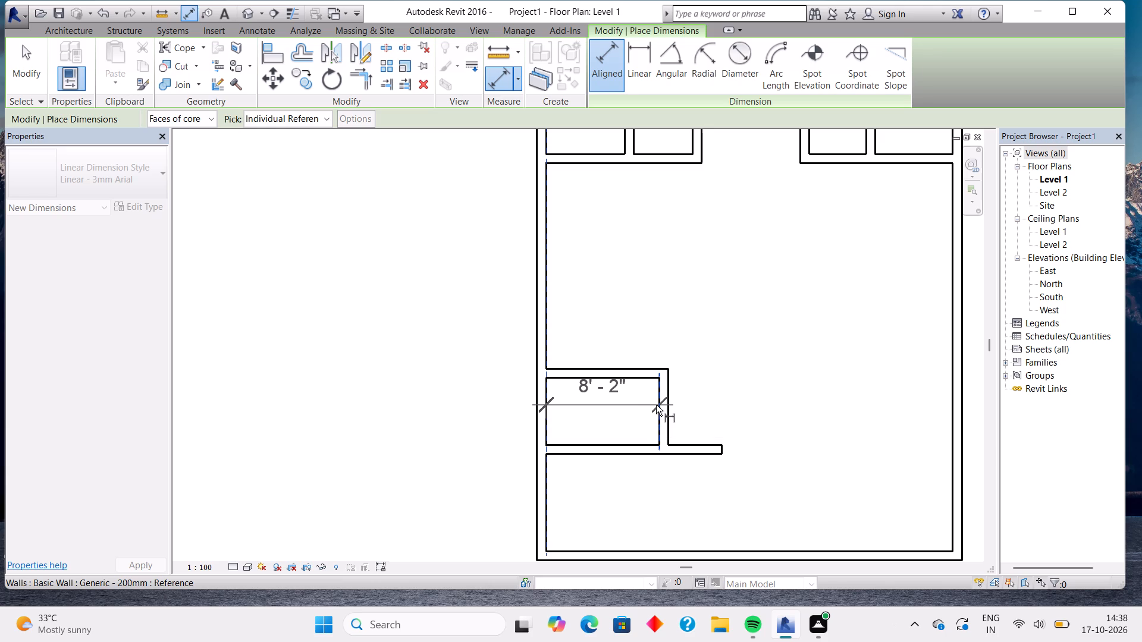
pyautogui.scroll(3, 656, 405)
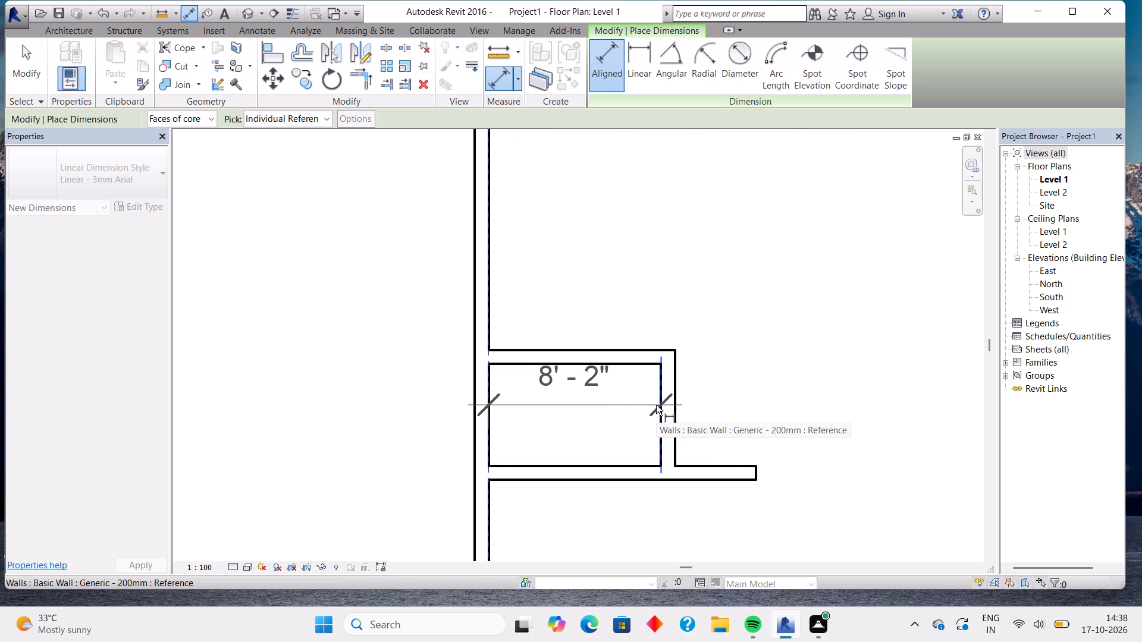
pyautogui.moveTo(616, 498); pyautogui.dragTo(584, 417, button='middle')
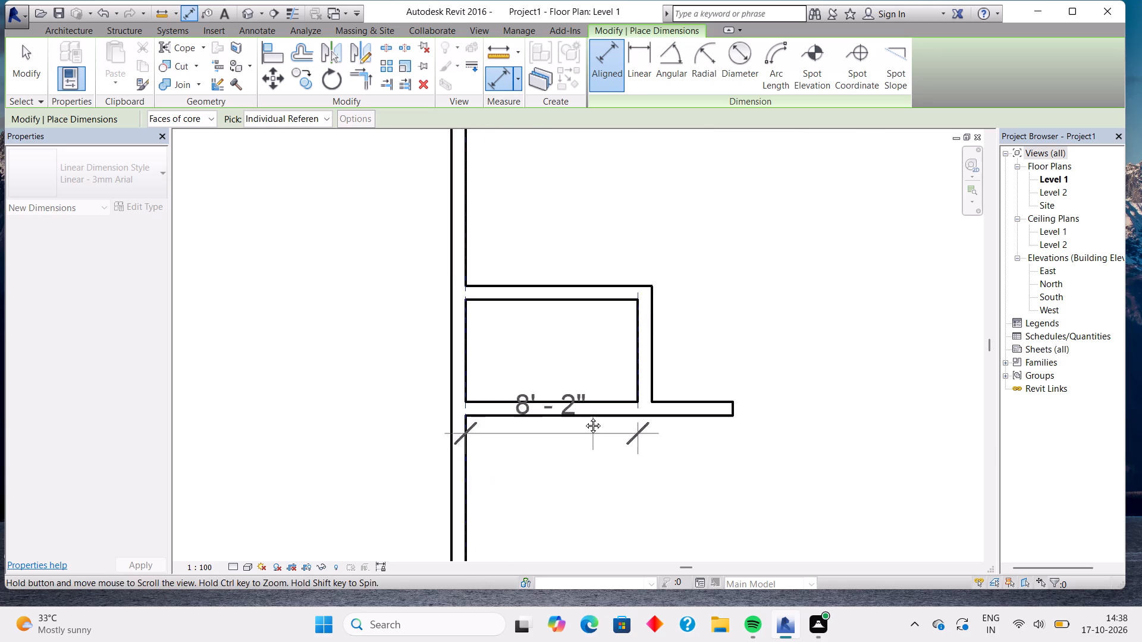
pyautogui.moveTo(584, 417); pyautogui.dragTo(571, 357, button='middle')
pyautogui.press('Escape')
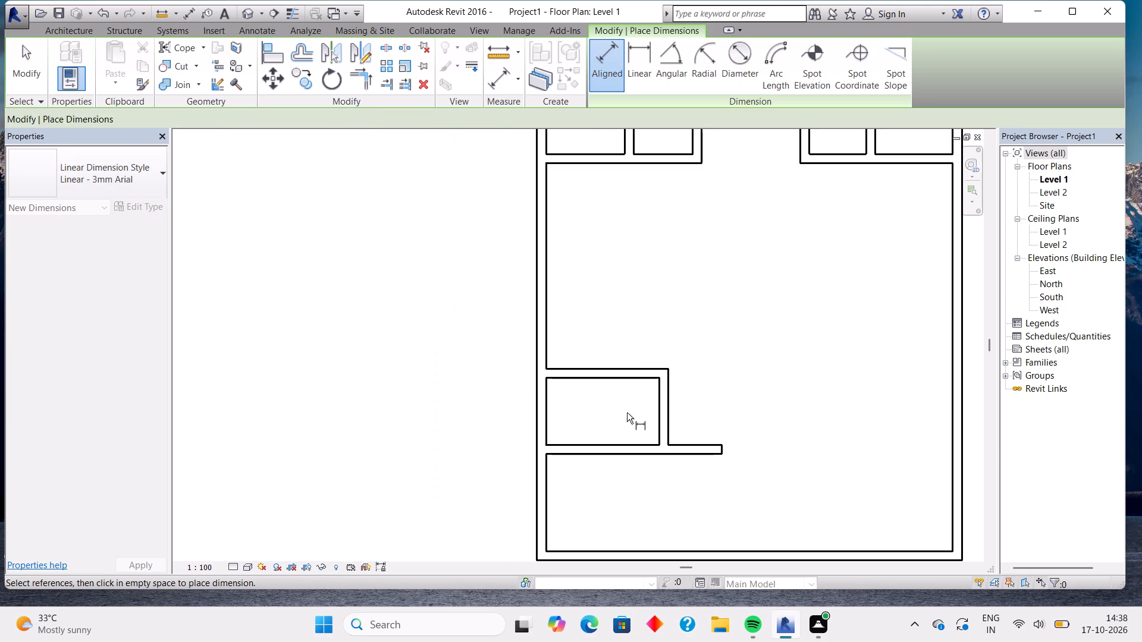
# Try to measure the lower partition from the left exterior wall's inner face to its free end.
pyautogui.click(548, 496)
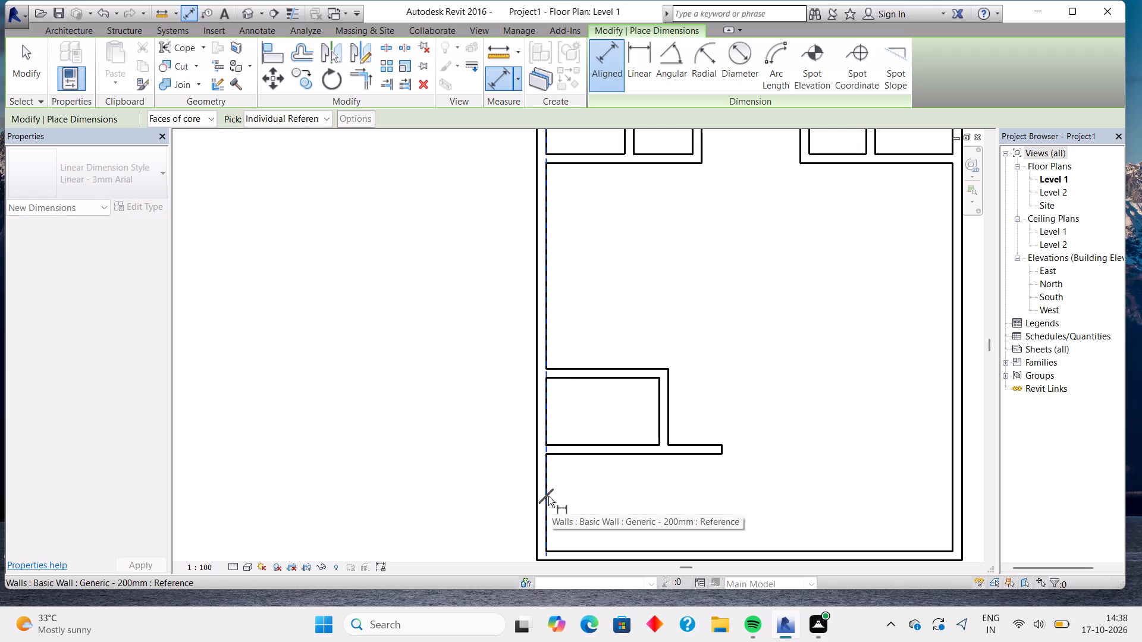
pyautogui.click(723, 474)
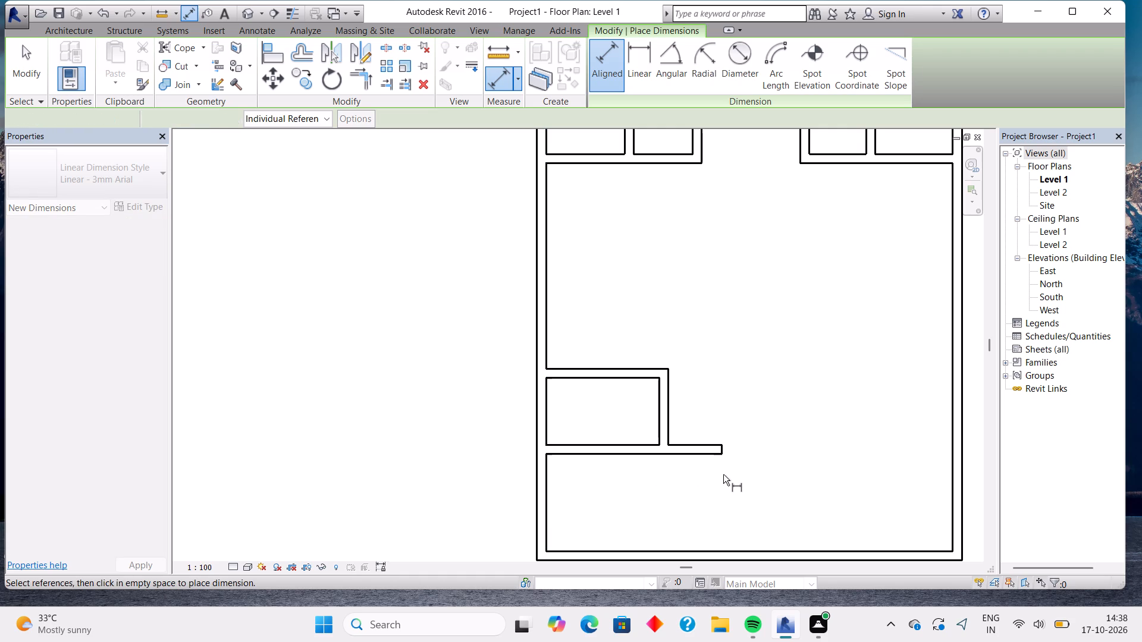
pyautogui.click(547, 452)
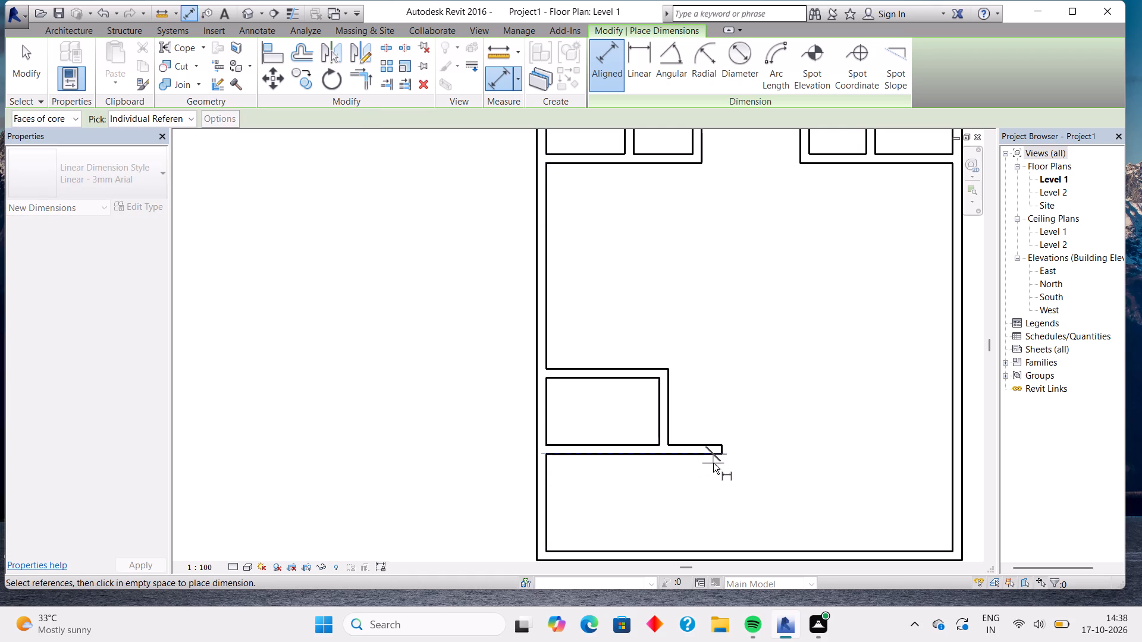
pyautogui.click(720, 451)
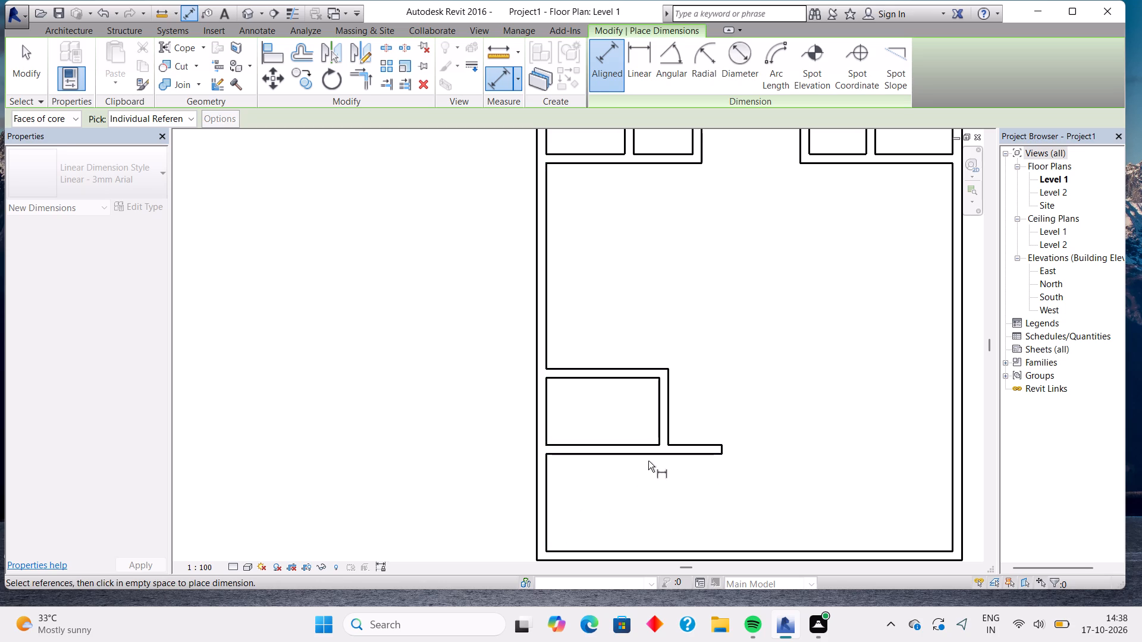
# Draw a vertical Generic - 200mm wall about 7' 8" long from the lower partition's free end down to the bottom exterior wall.
pyautogui.click(82, 34)
pyautogui.click(69, 59)
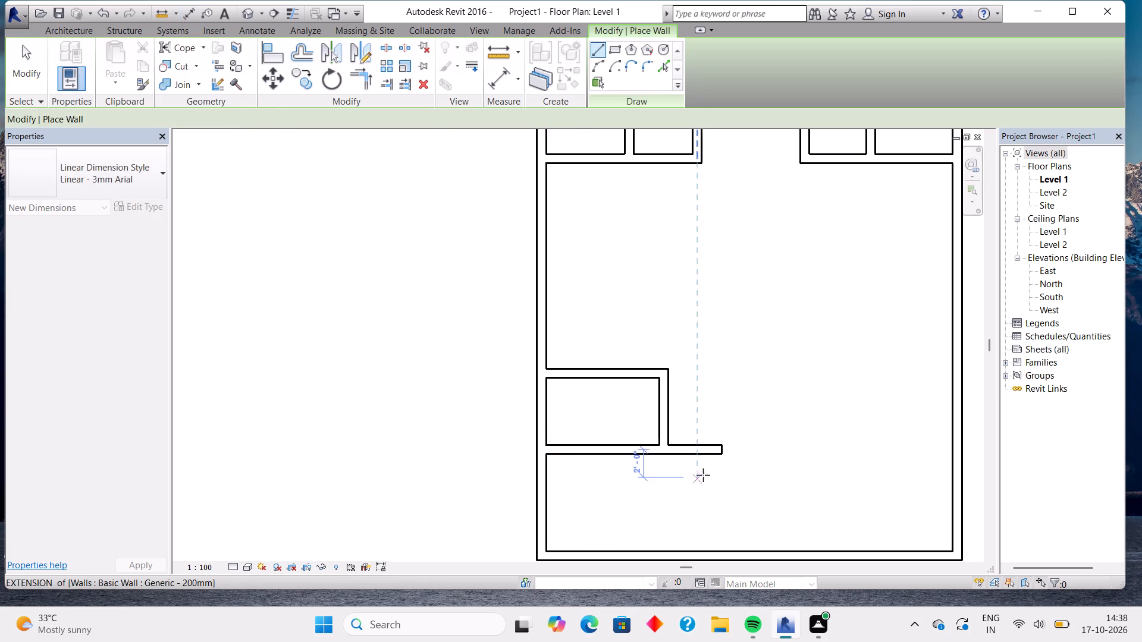
pyautogui.click(721, 457)
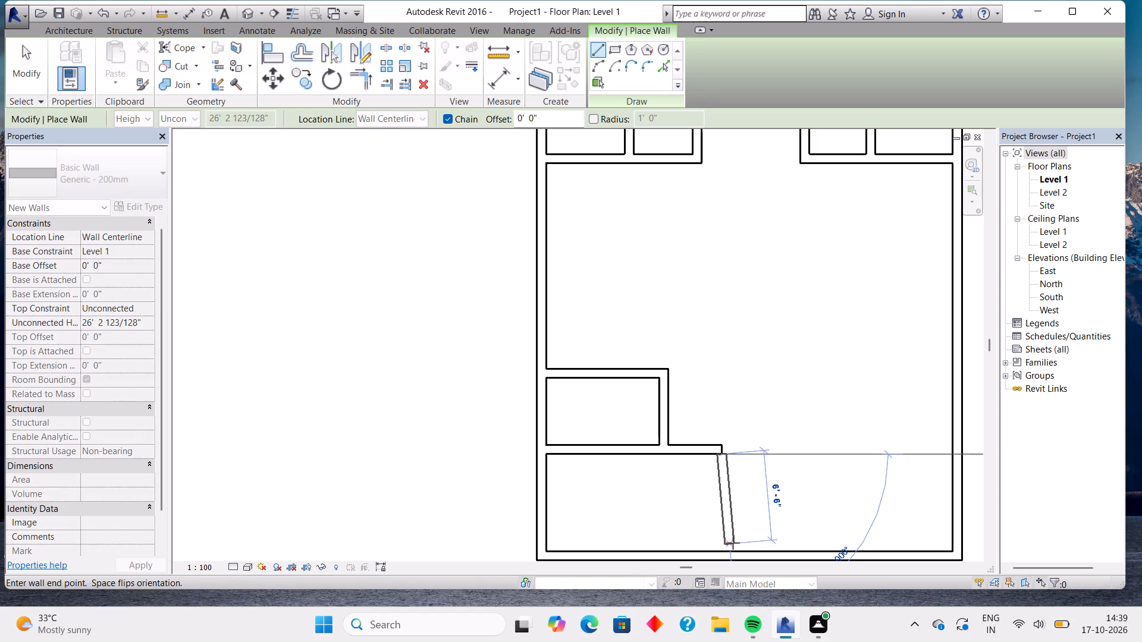
pyautogui.click(723, 547)
pyautogui.press('Escape')
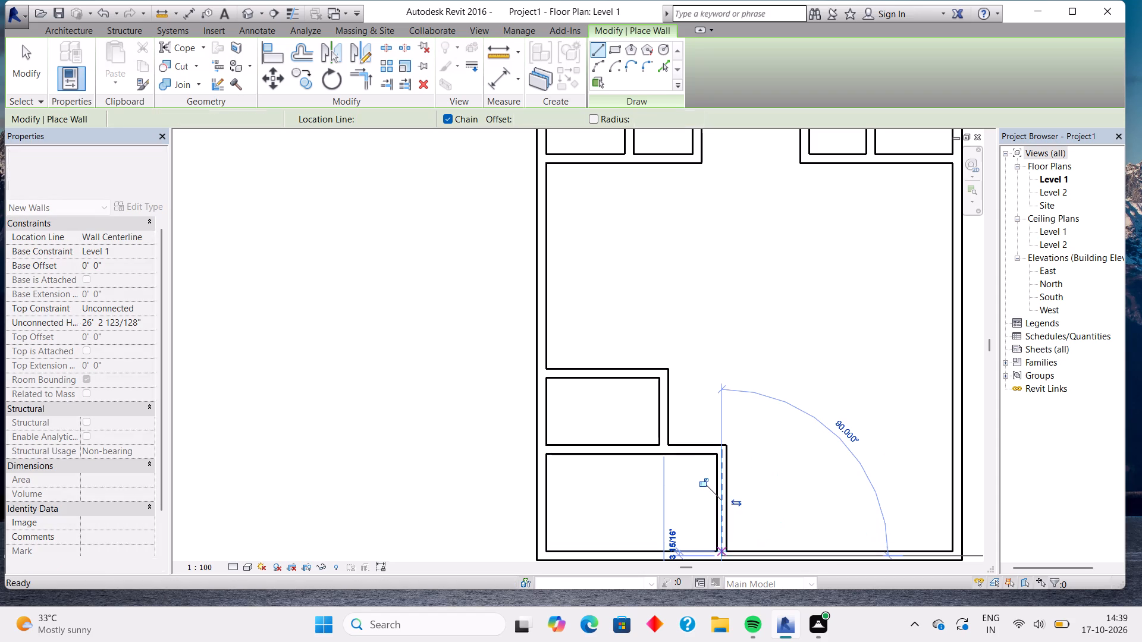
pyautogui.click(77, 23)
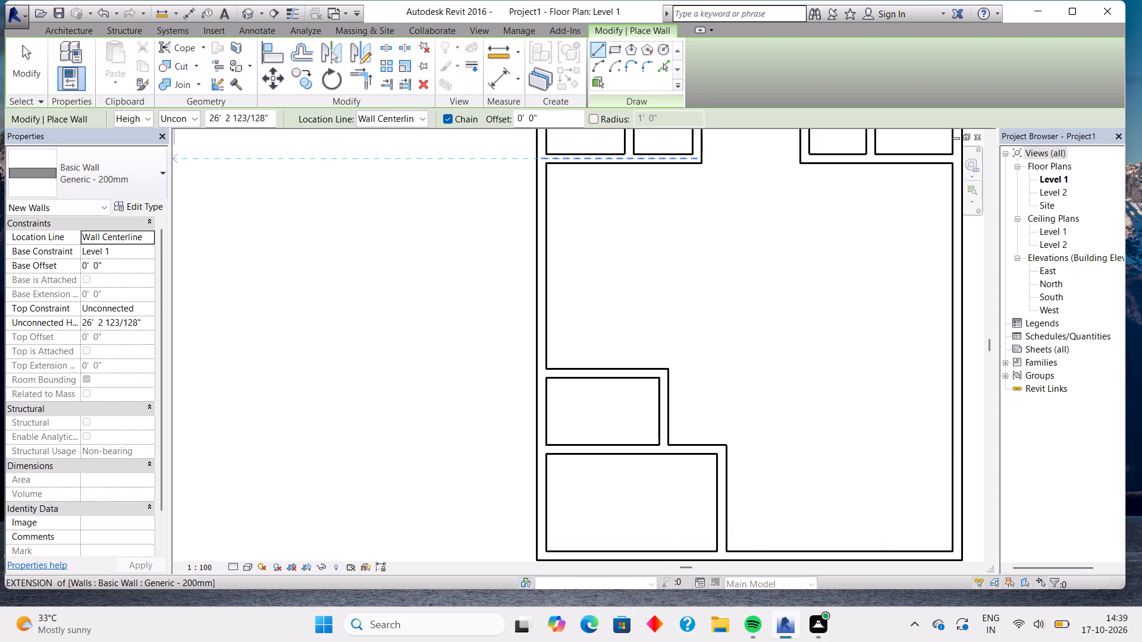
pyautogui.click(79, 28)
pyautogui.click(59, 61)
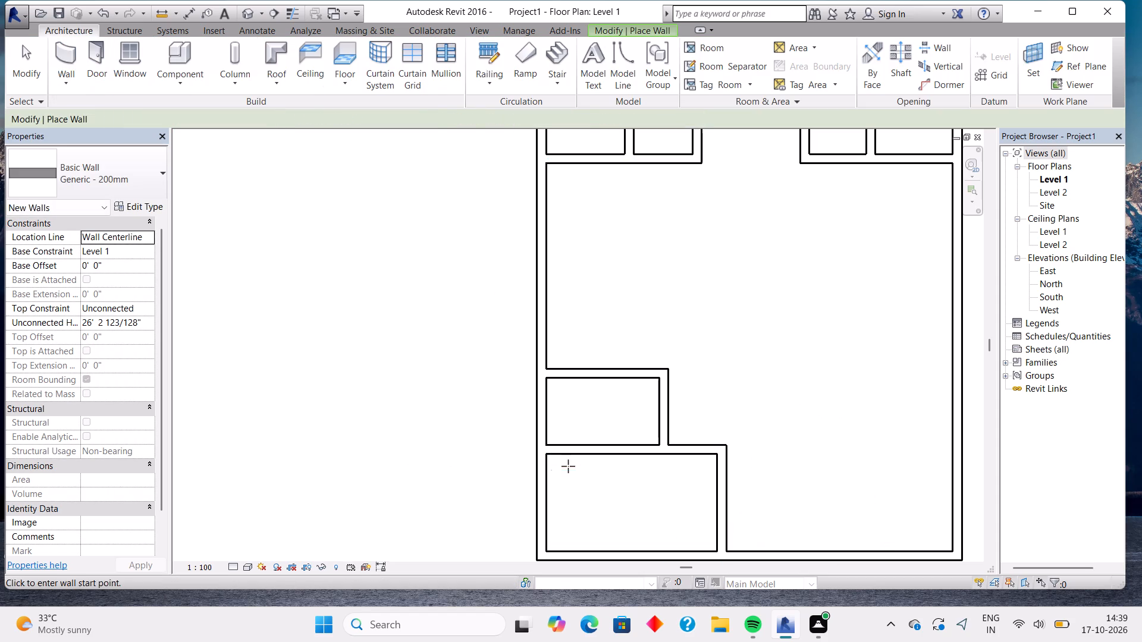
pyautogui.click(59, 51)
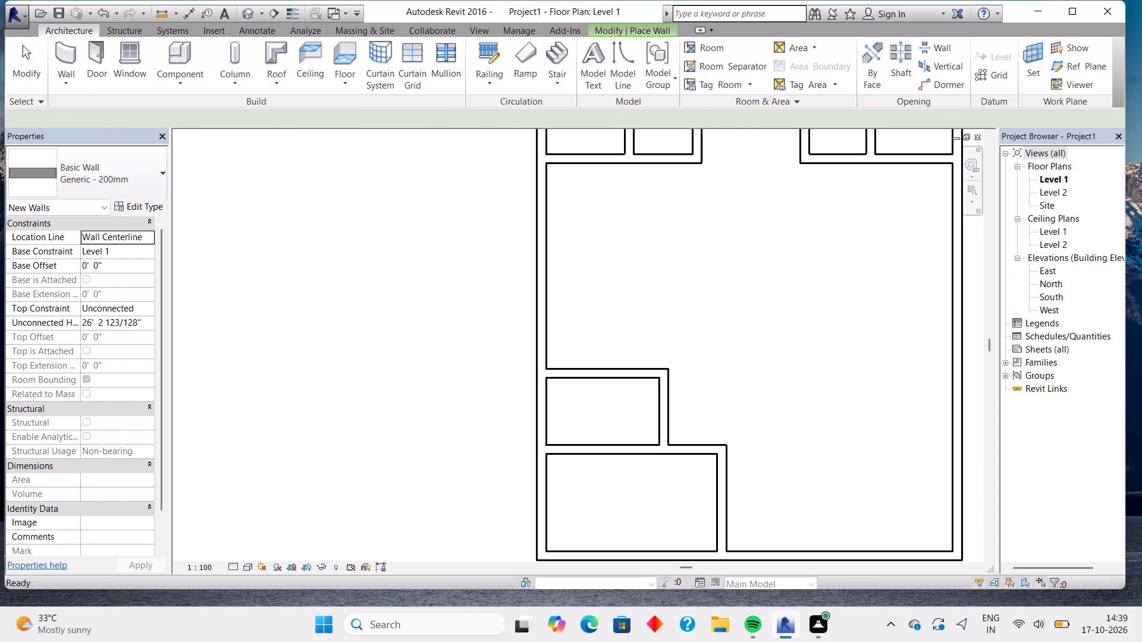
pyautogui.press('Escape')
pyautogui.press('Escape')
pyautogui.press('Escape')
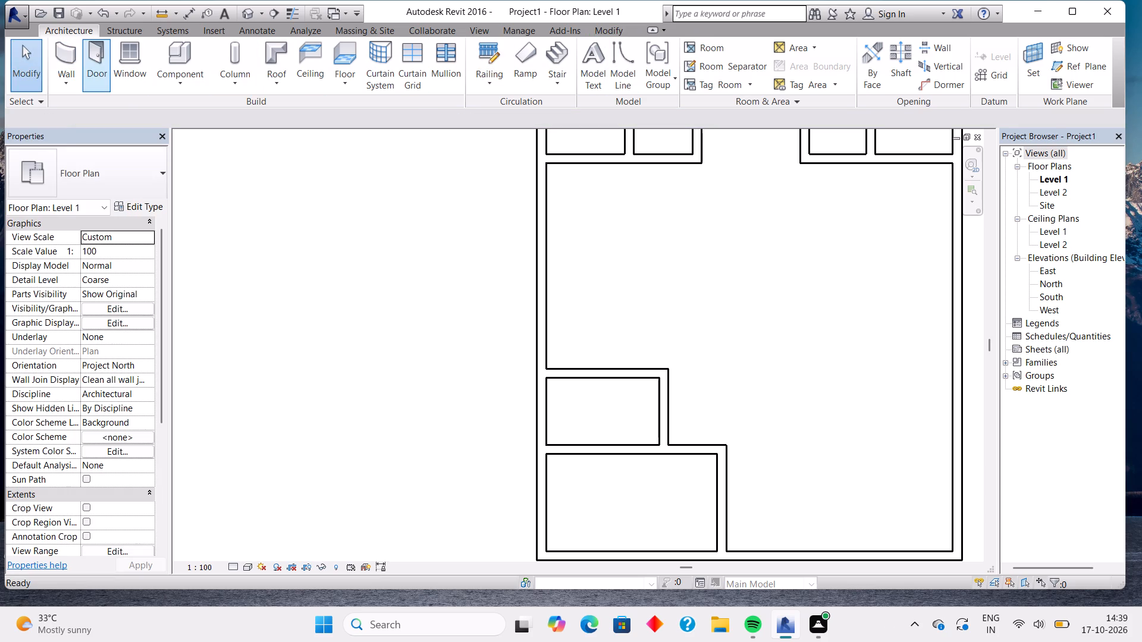
# Check the lower-left room's clear width and nudge its new vertical wall five increments to the right.
pyautogui.click(64, 51)
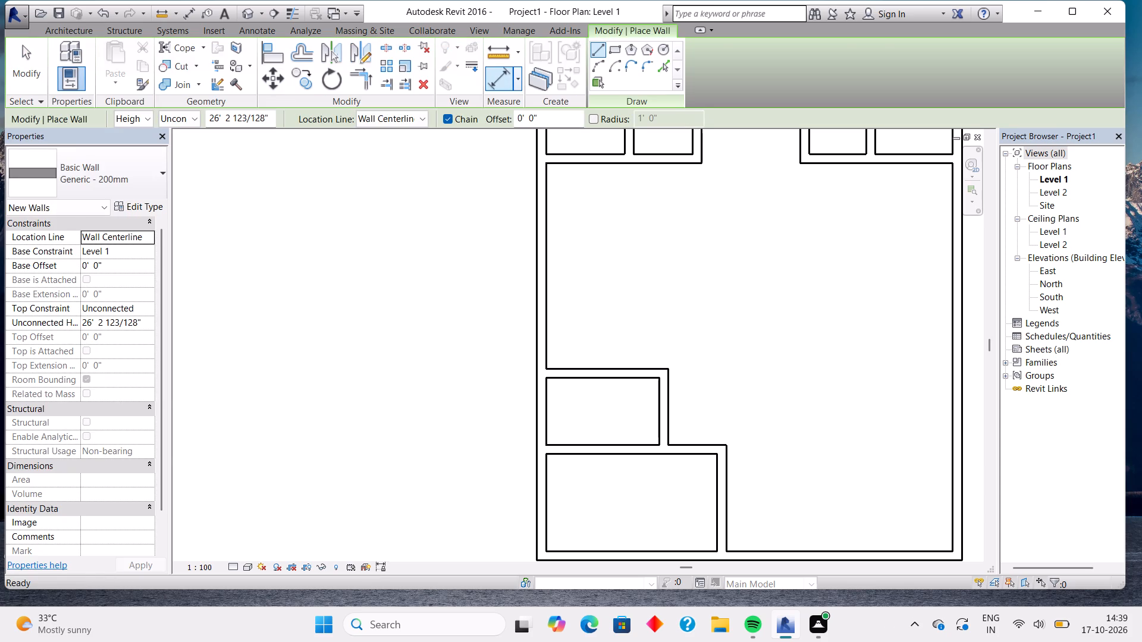
pyautogui.click(490, 86)
pyautogui.click(547, 481)
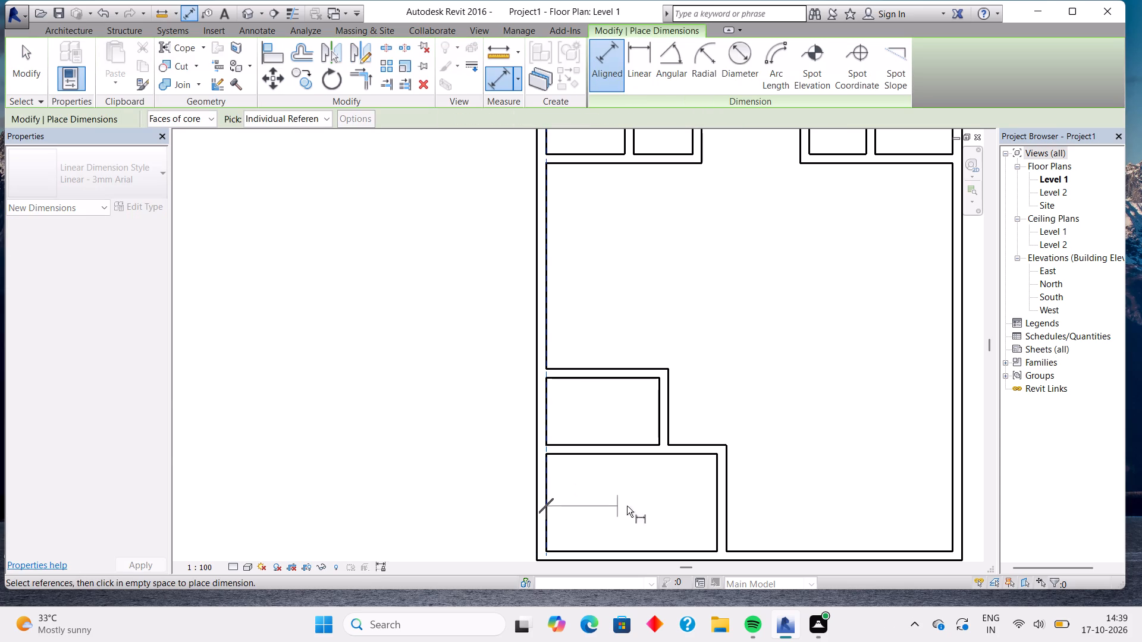
pyautogui.click(721, 497)
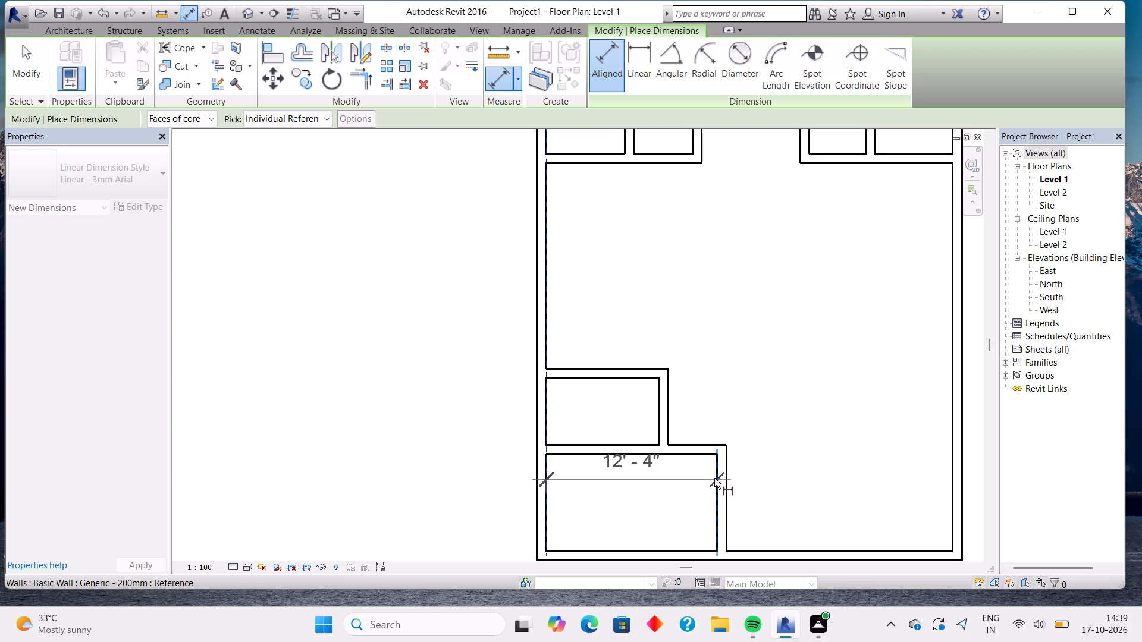
pyautogui.press('Escape')
pyautogui.press('Escape')
pyautogui.click(716, 475)
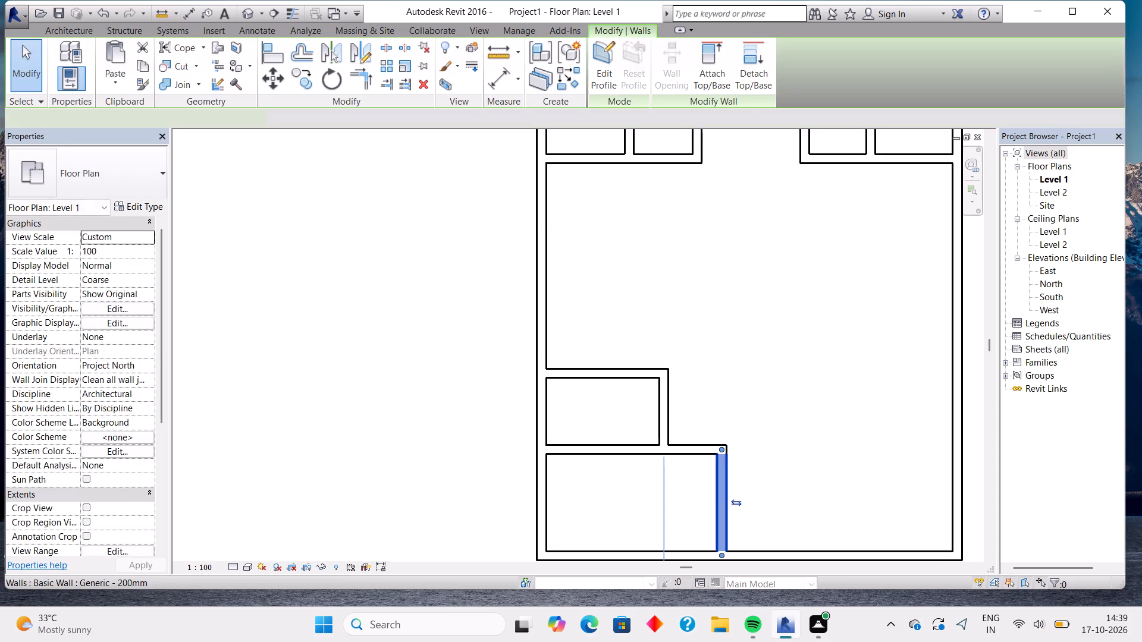
pyautogui.press('Right')
pyautogui.press('Right')
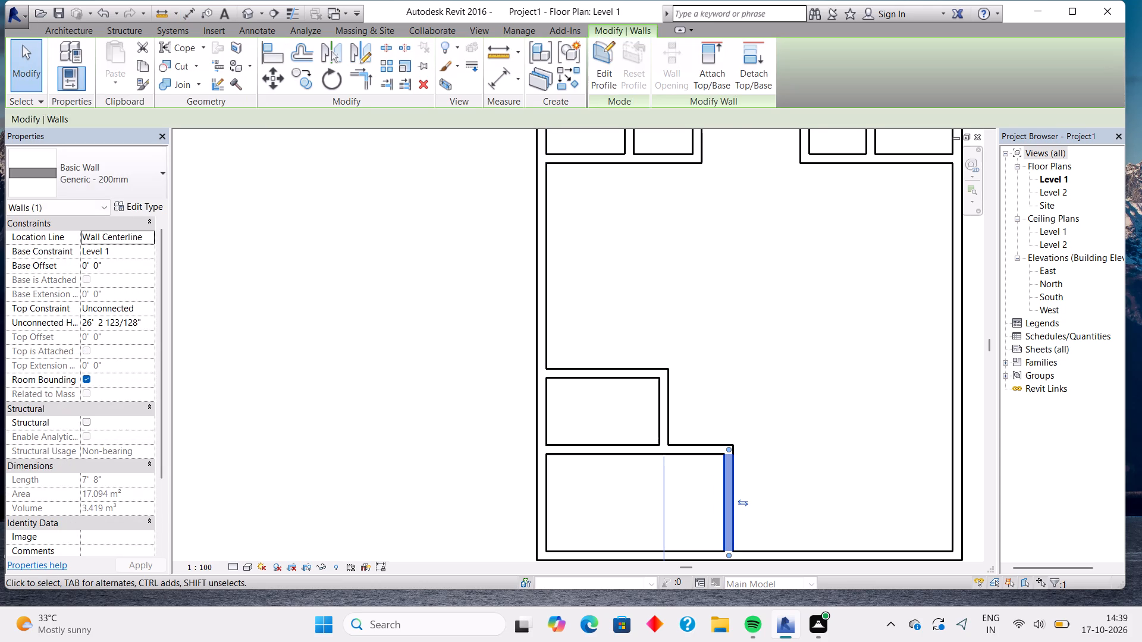
pyautogui.press('Right')
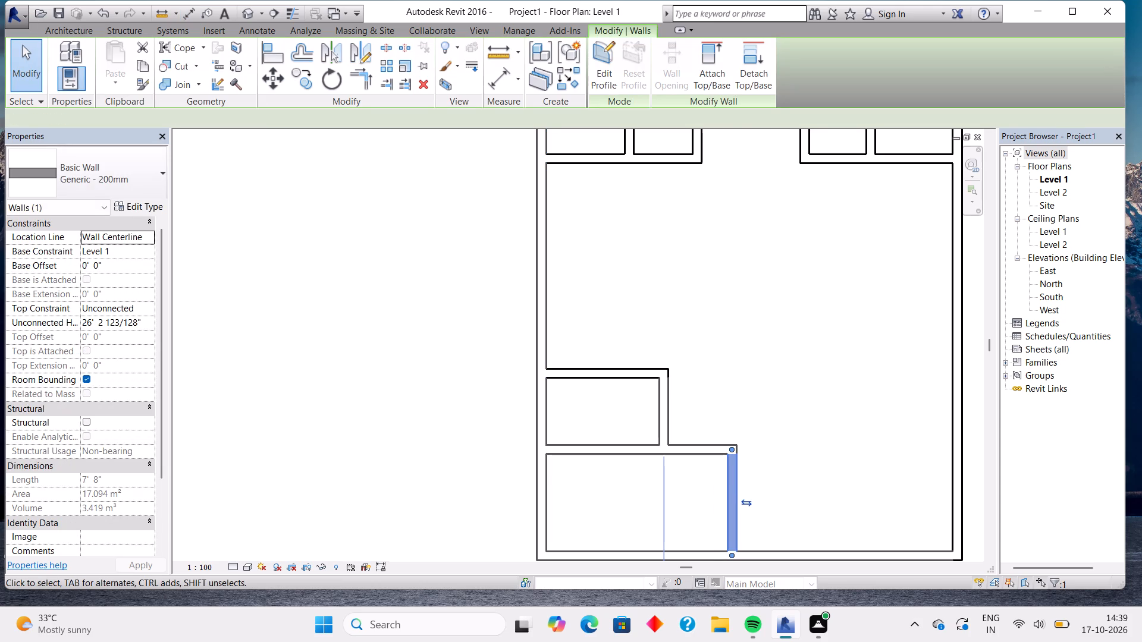
pyautogui.press('Right')
pyautogui.press('Right')
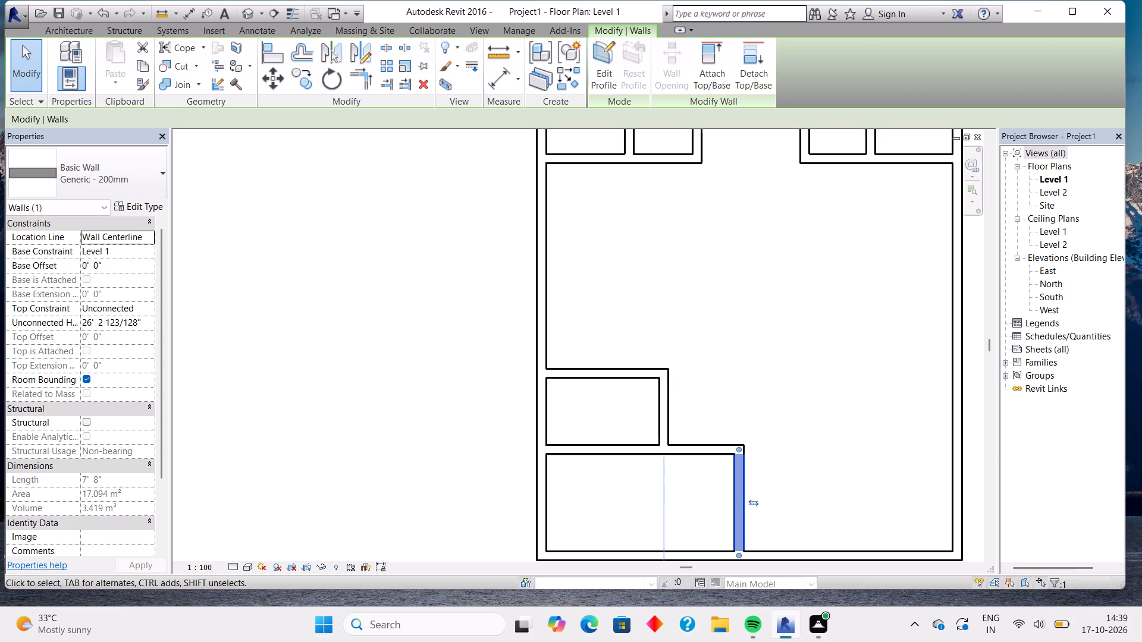
pyautogui.press('Escape')
# Check the lower-left room's clear width and nudge its right vertical wall one increment left, to about 13' 4" clear.
pyautogui.click(67, 43)
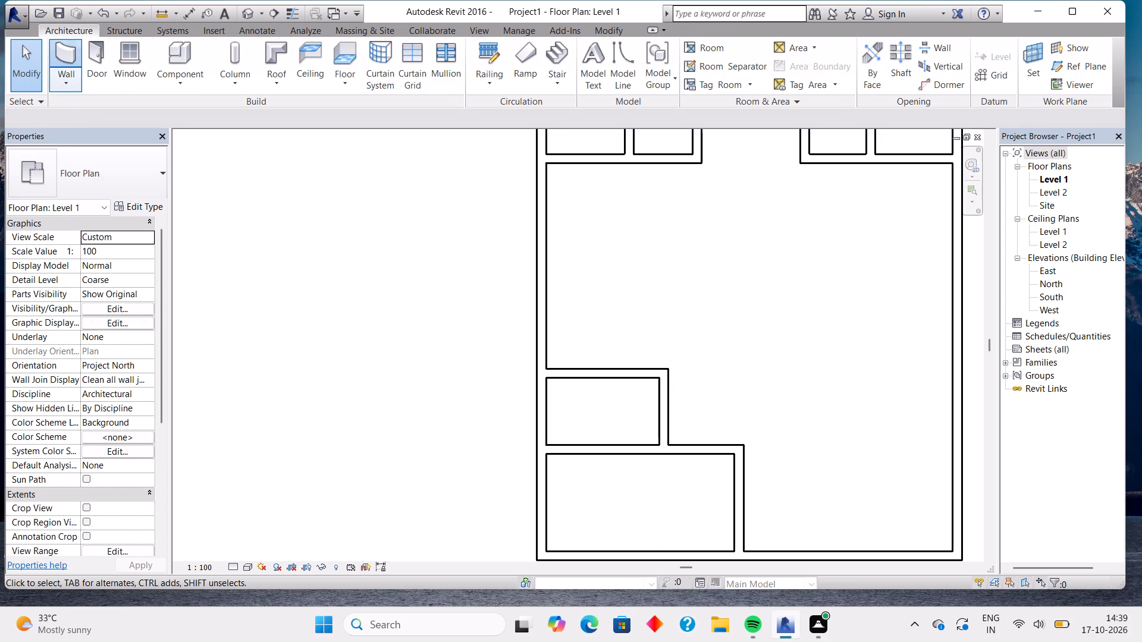
pyautogui.click(509, 85)
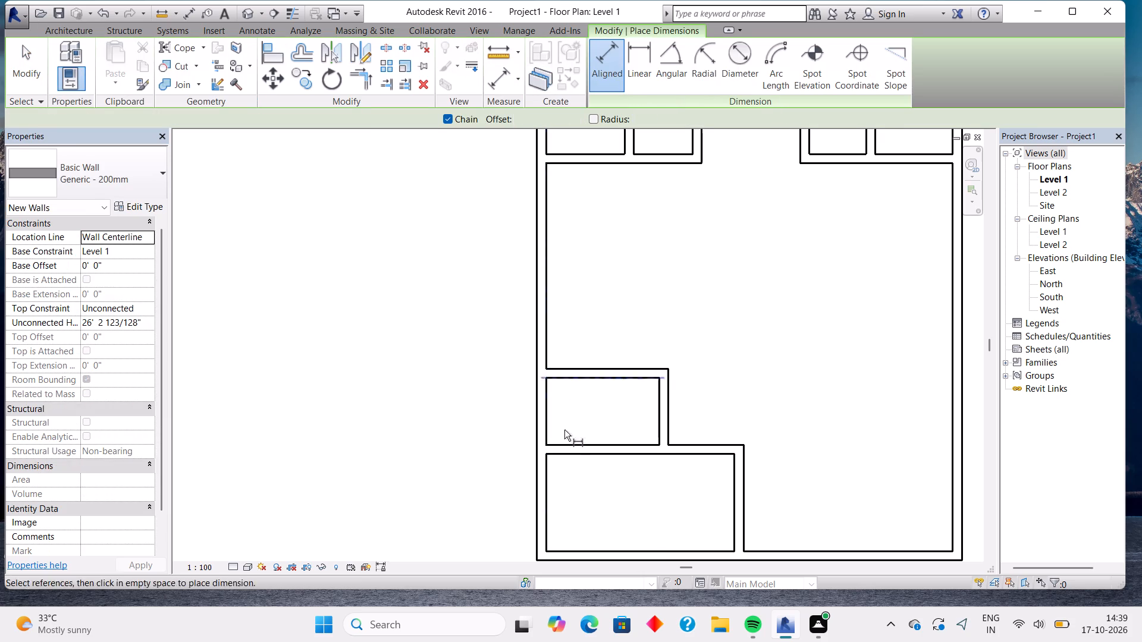
pyautogui.click(547, 485)
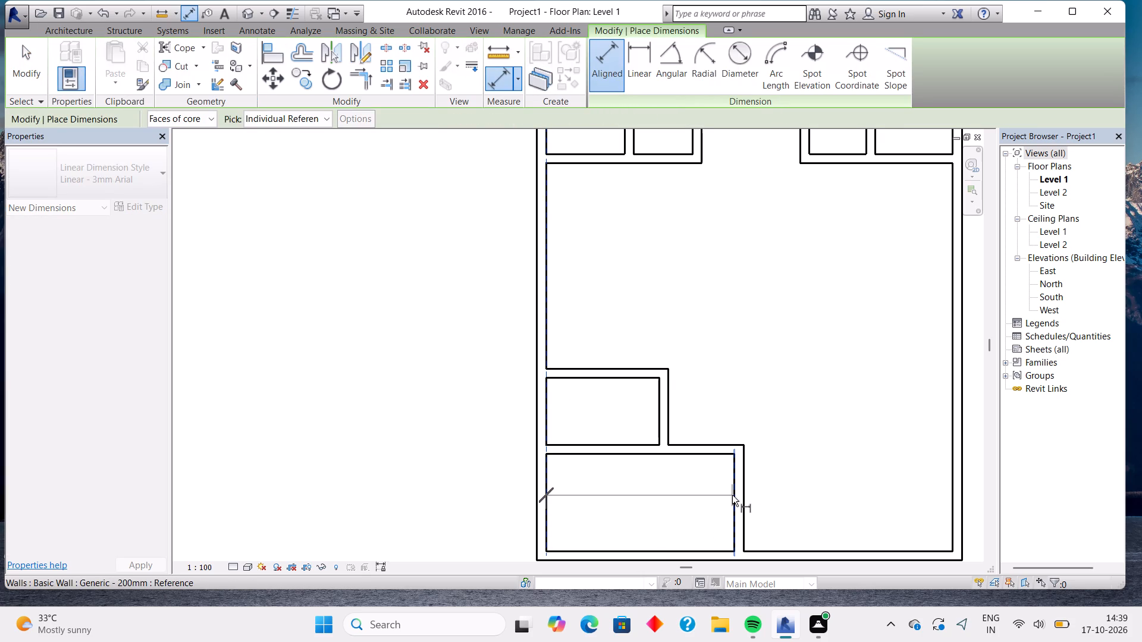
pyautogui.click(732, 495)
pyautogui.press('Escape')
pyautogui.press('Escape')
pyautogui.click(732, 495)
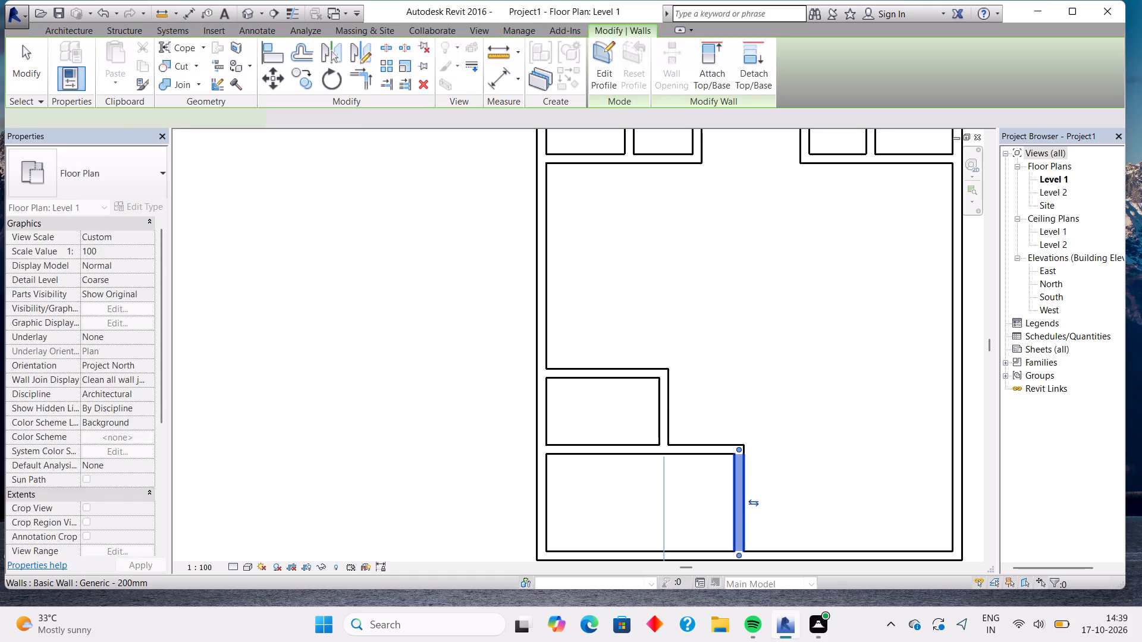
pyautogui.press('Left')
pyautogui.press('Escape')
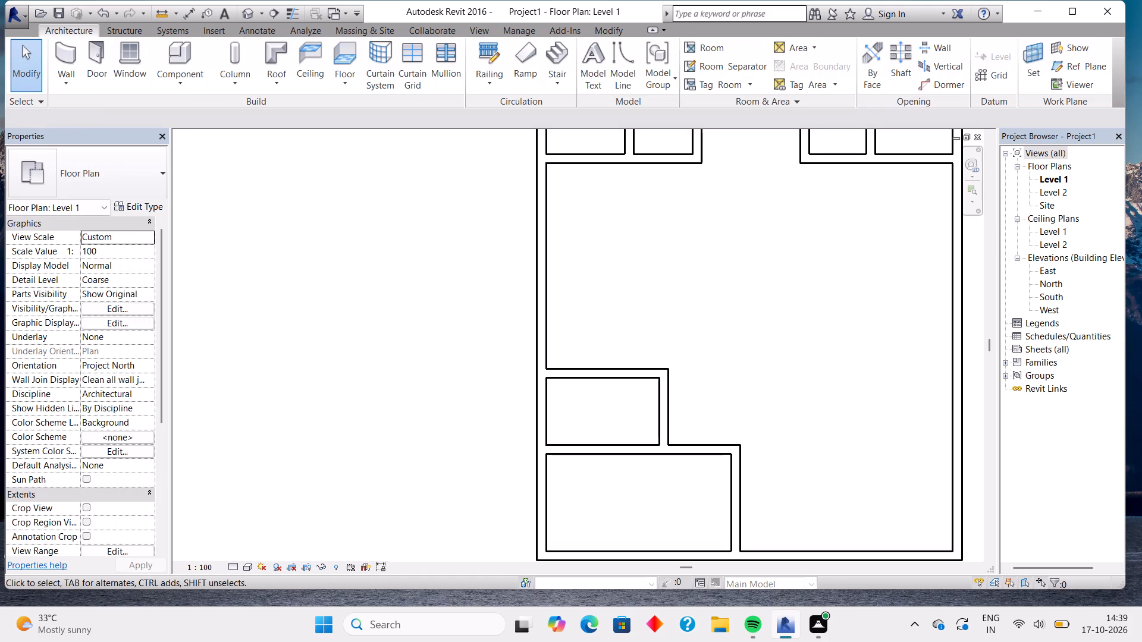
# Measure the lower-left room's clear height between the bottom exterior wall and the partition above it.
pyautogui.click(621, 550)
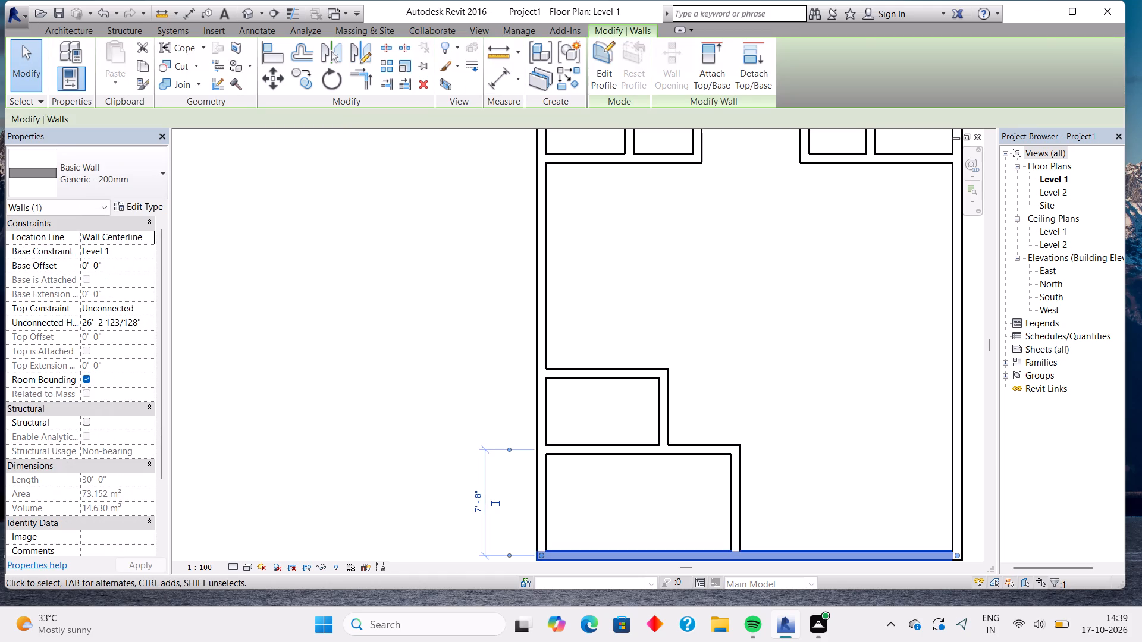
pyautogui.press('Escape')
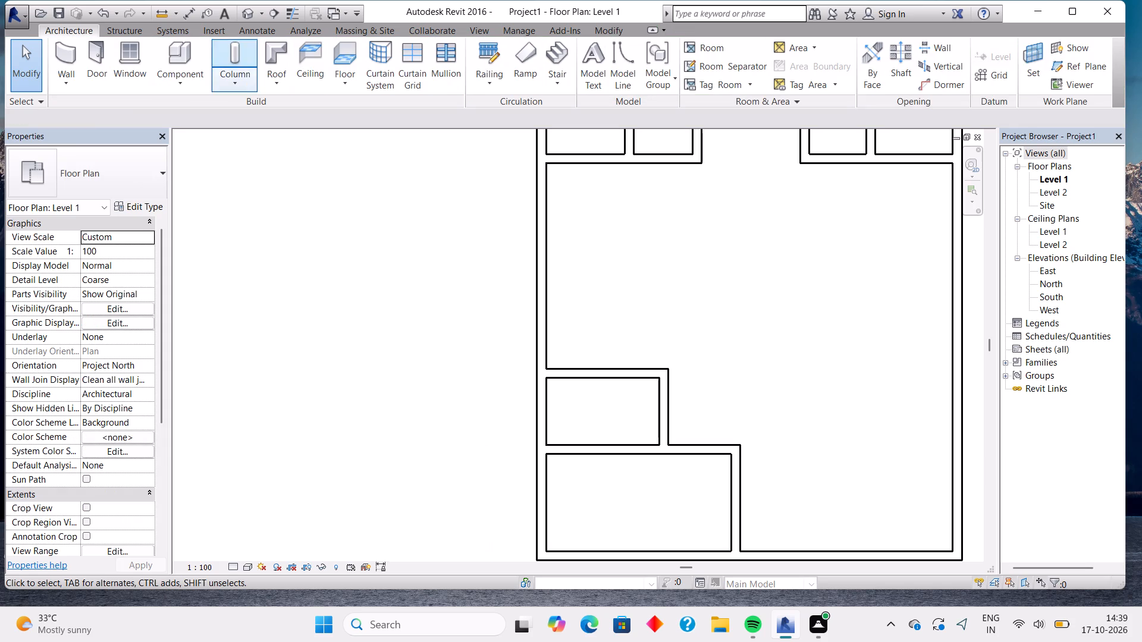
pyautogui.click(73, 56)
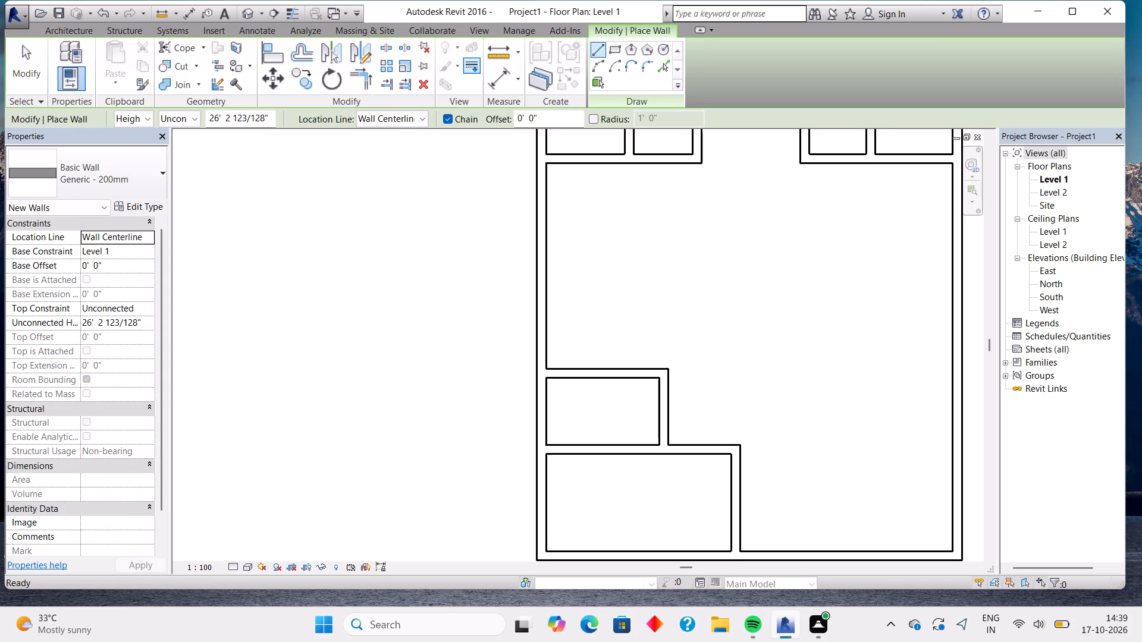
pyautogui.click(501, 72)
pyautogui.click(617, 547)
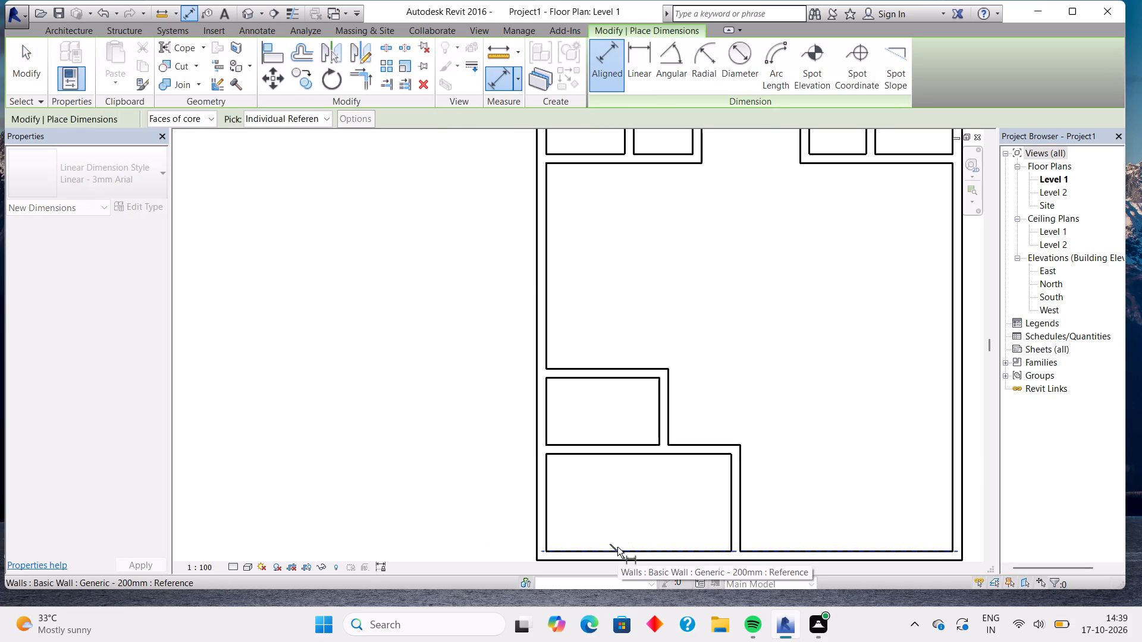
pyautogui.click(615, 452)
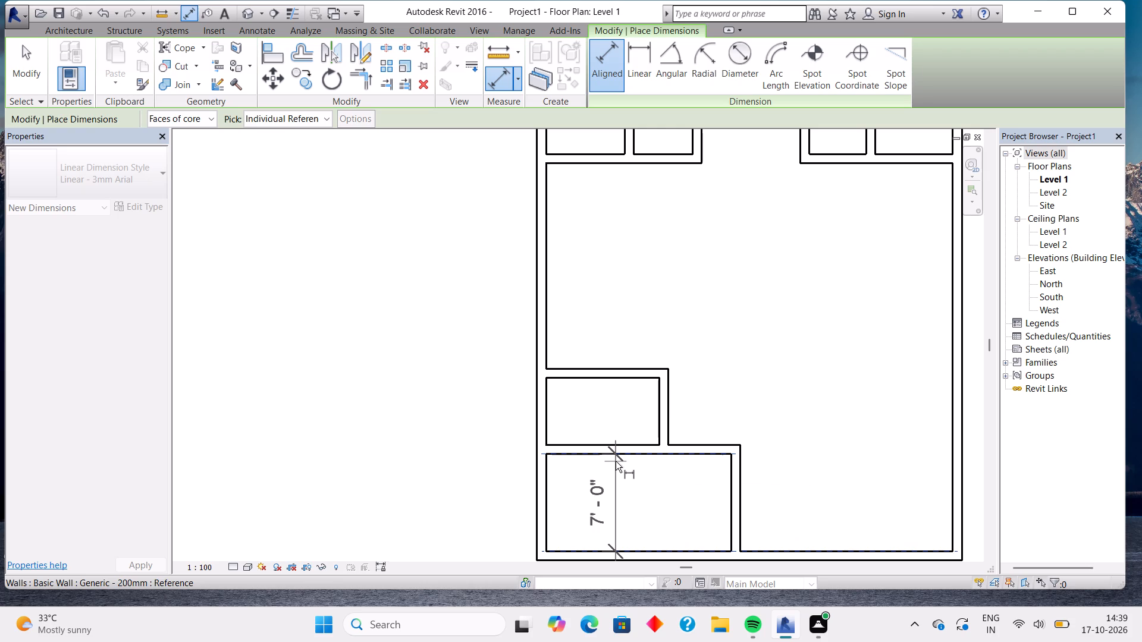
pyautogui.press('Escape')
# Measure the lower-left room's clear width and nudge its right vertical wall two increments to the right.
pyautogui.scroll(-1, 702, 470)
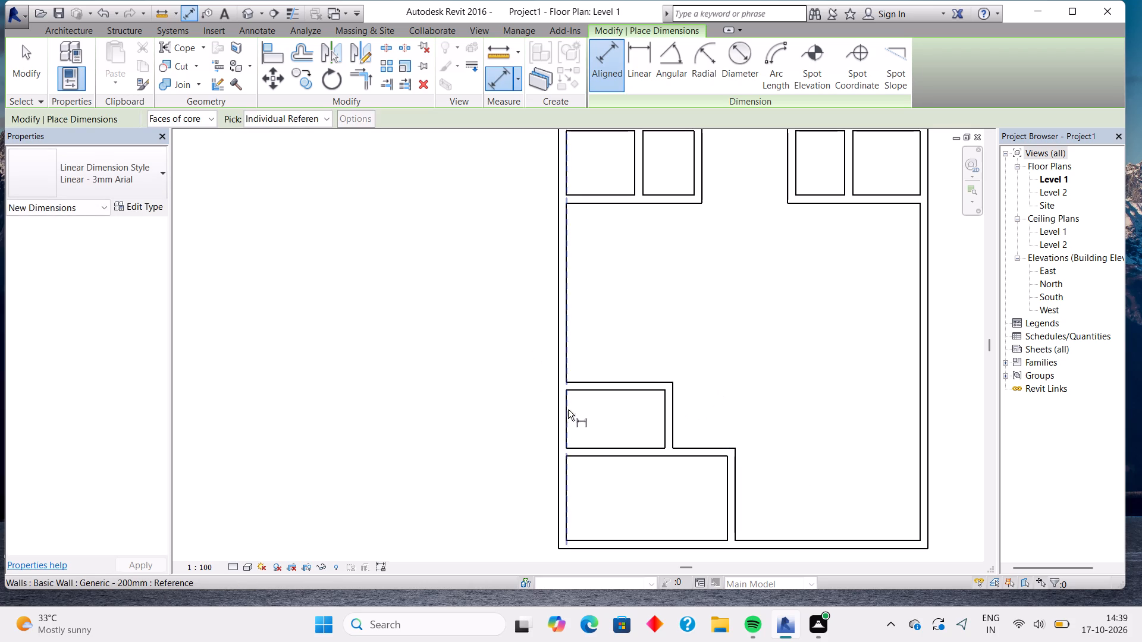
pyautogui.click(567, 477)
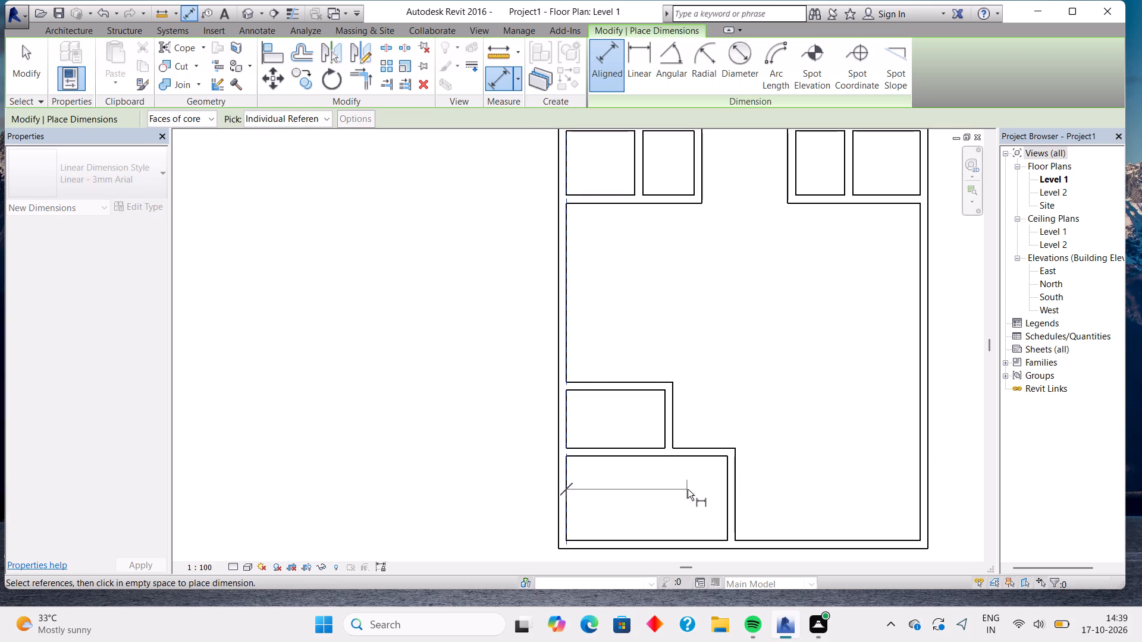
pyautogui.click(727, 475)
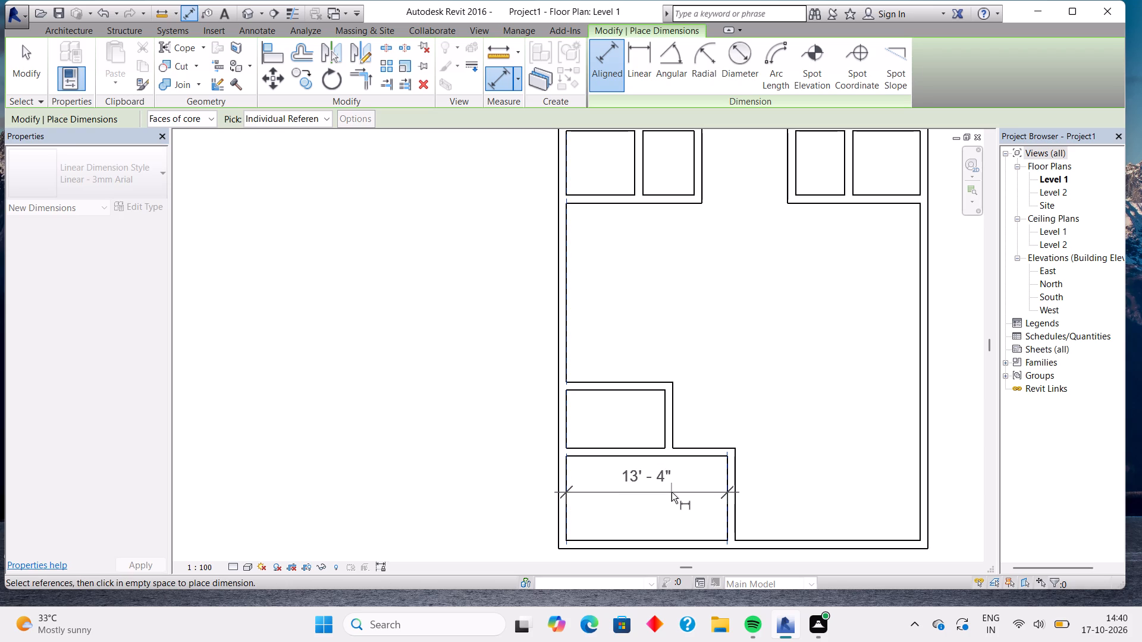
pyautogui.press('Escape')
pyautogui.press('Escape')
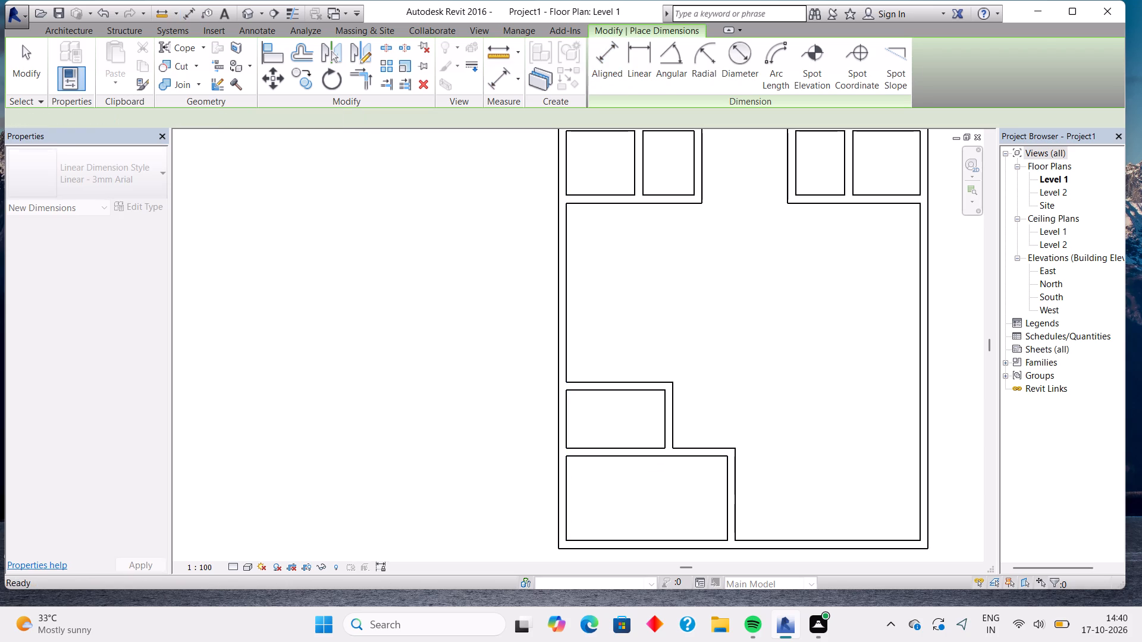
pyautogui.click(729, 498)
pyautogui.press('Right')
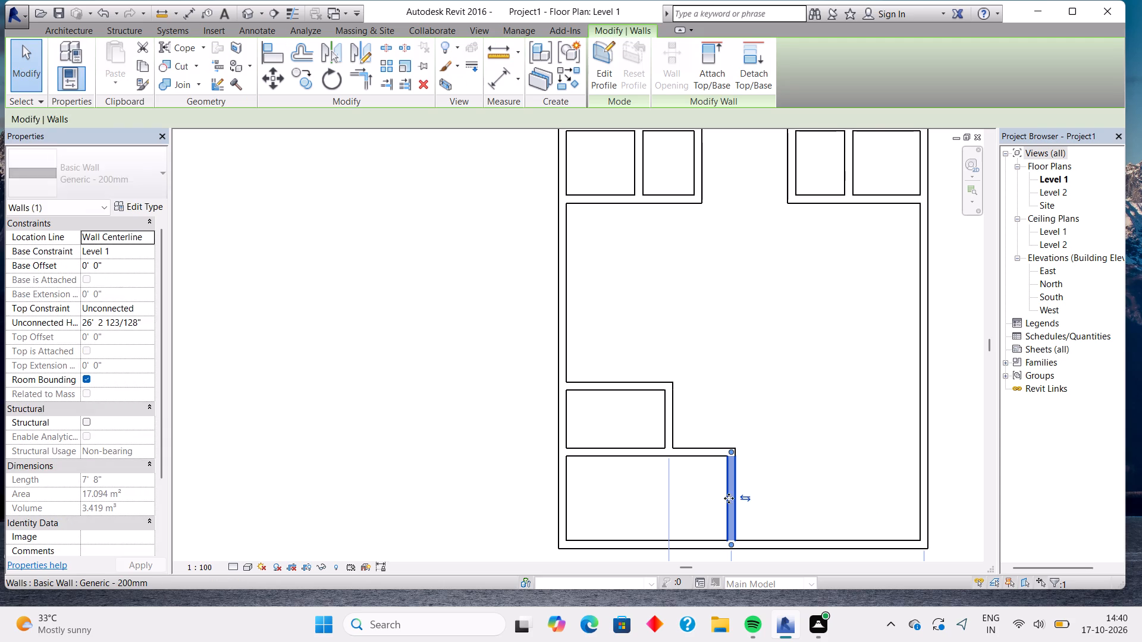
pyautogui.press('Right')
pyautogui.press('Escape')
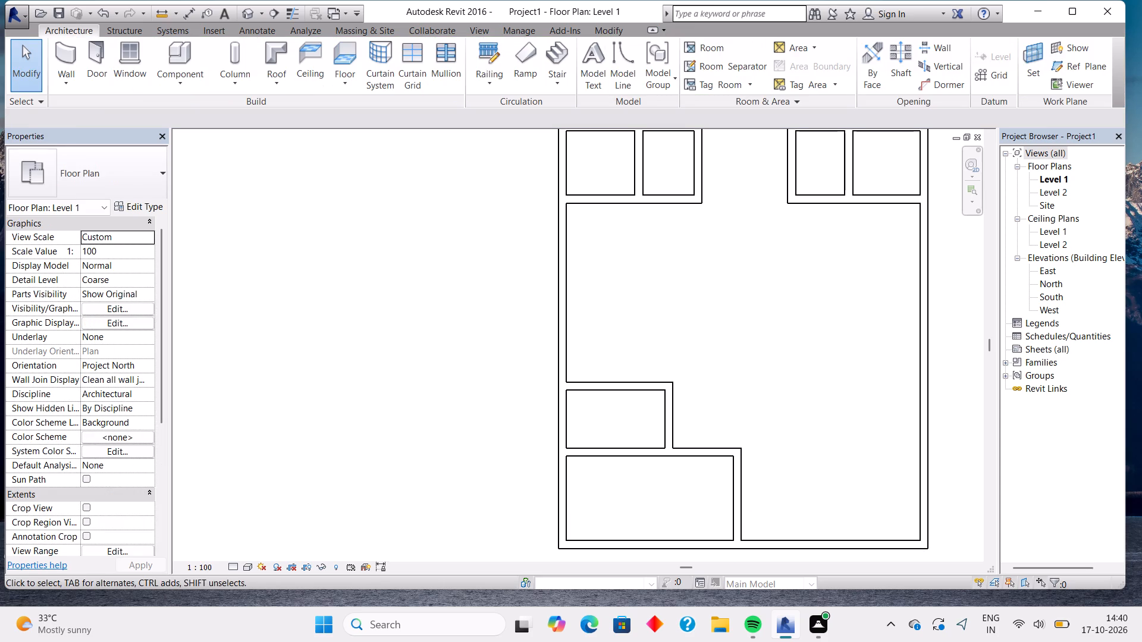
# Recheck the lower-left room's clear width and nudge its right vertical wall one increment left, to about 13' 7" clear.
pyautogui.click(50, 60)
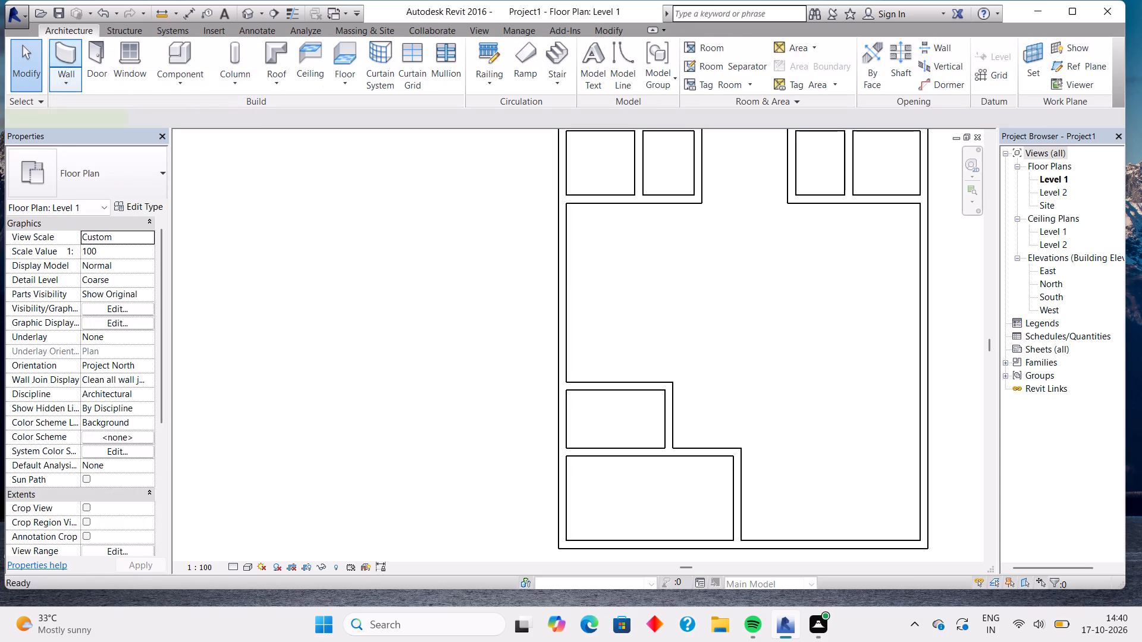
pyautogui.click(502, 80)
pyautogui.click(569, 500)
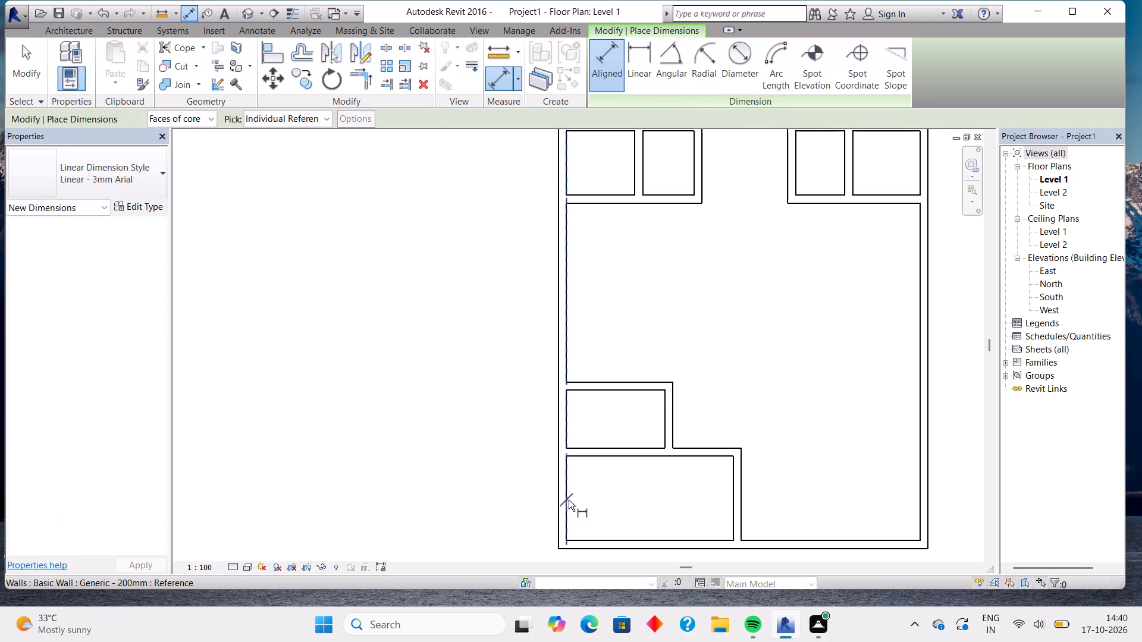
pyautogui.click(735, 490)
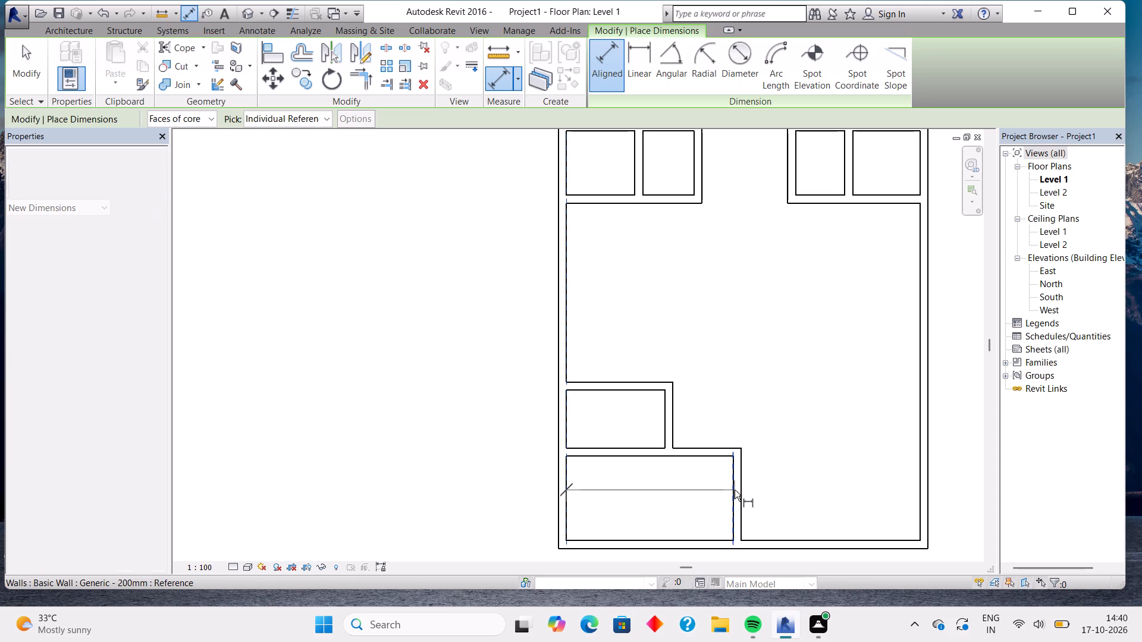
pyautogui.press('Escape')
pyautogui.press('Escape')
pyautogui.click(735, 482)
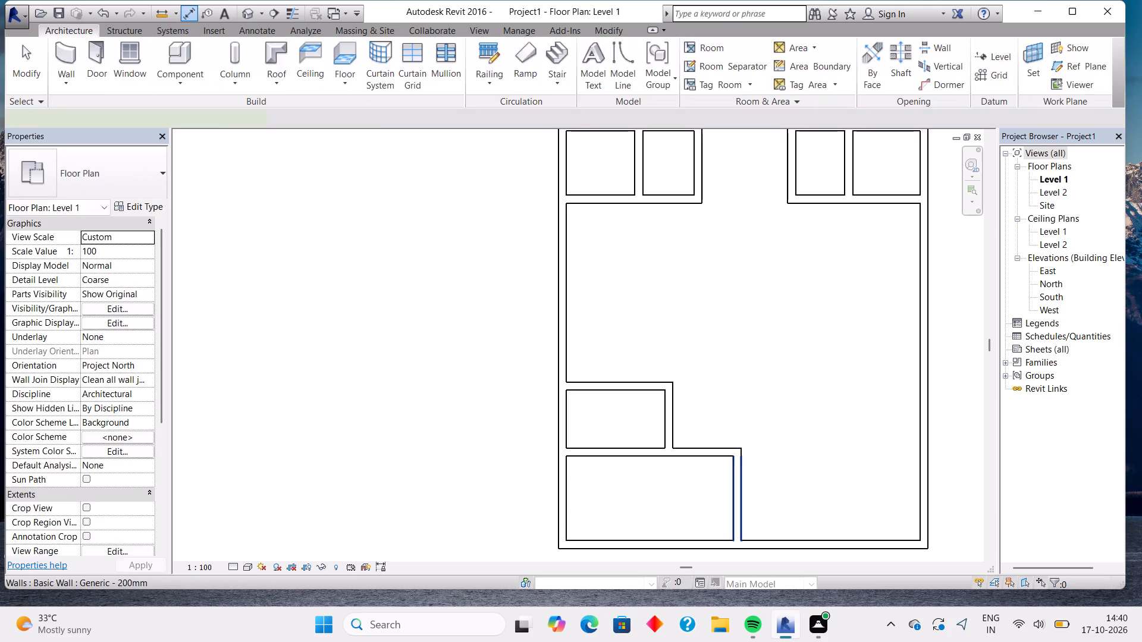
pyautogui.press('Left')
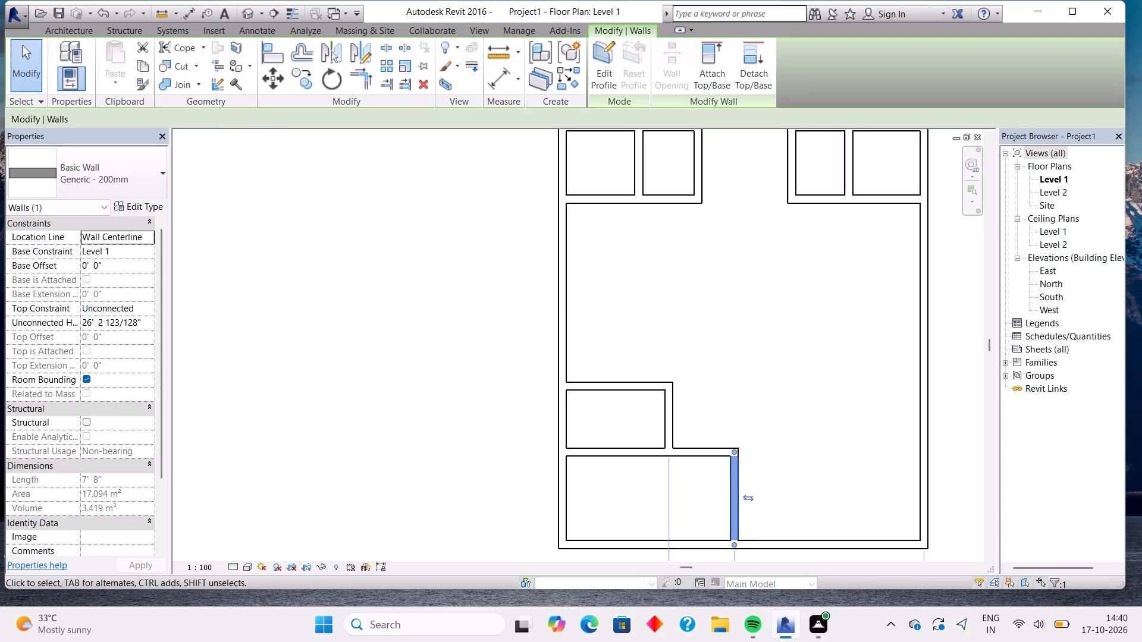
# Measure the lower-left room's clear width and nudge its right vertical wall one increment right, to about 13' 9" clear.
pyautogui.click(493, 91)
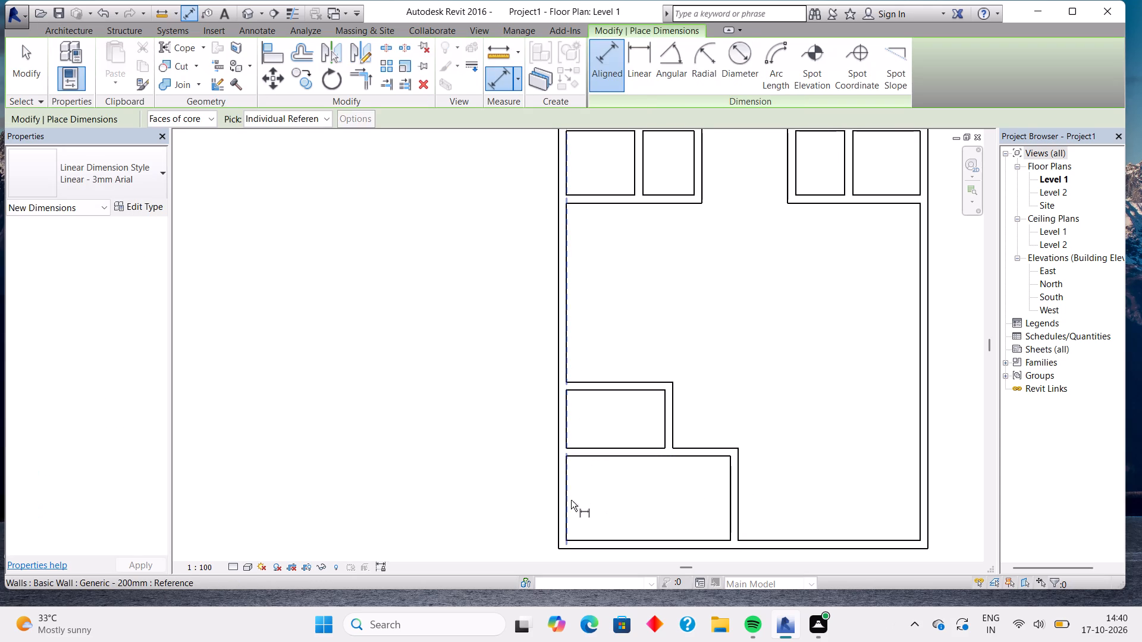
pyautogui.click(564, 495)
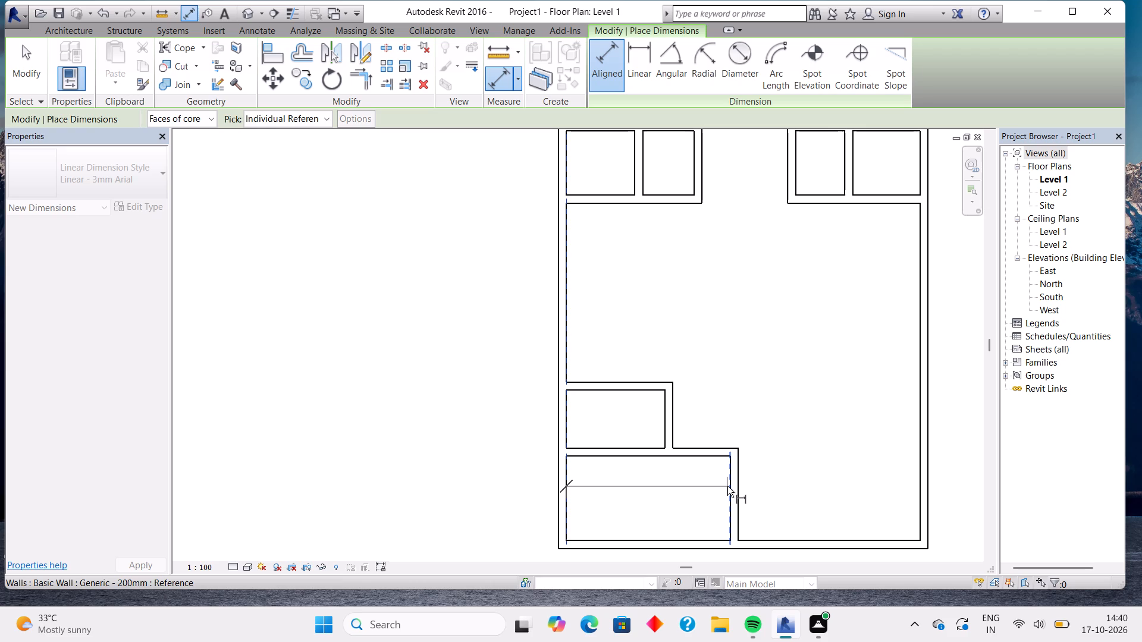
pyautogui.click(727, 486)
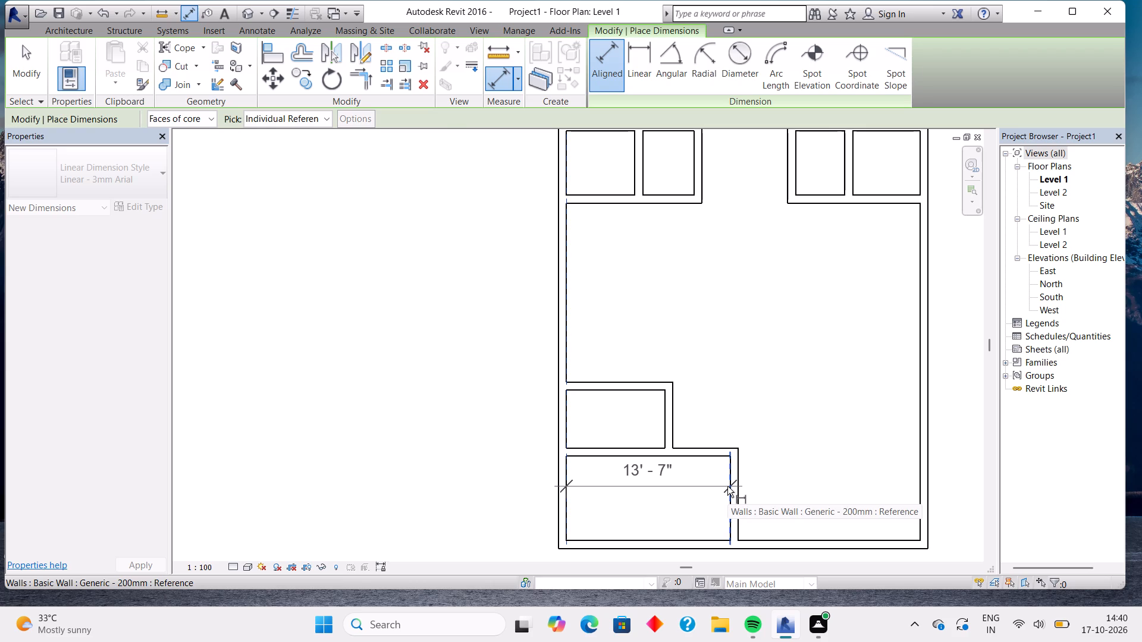
pyautogui.scroll(5, 727, 486)
pyautogui.scroll(-1, 727, 486)
pyautogui.moveTo(727, 486); pyautogui.dragTo(705, 372, button='middle')
pyautogui.press('Escape')
pyautogui.scroll(4, 727, 500)
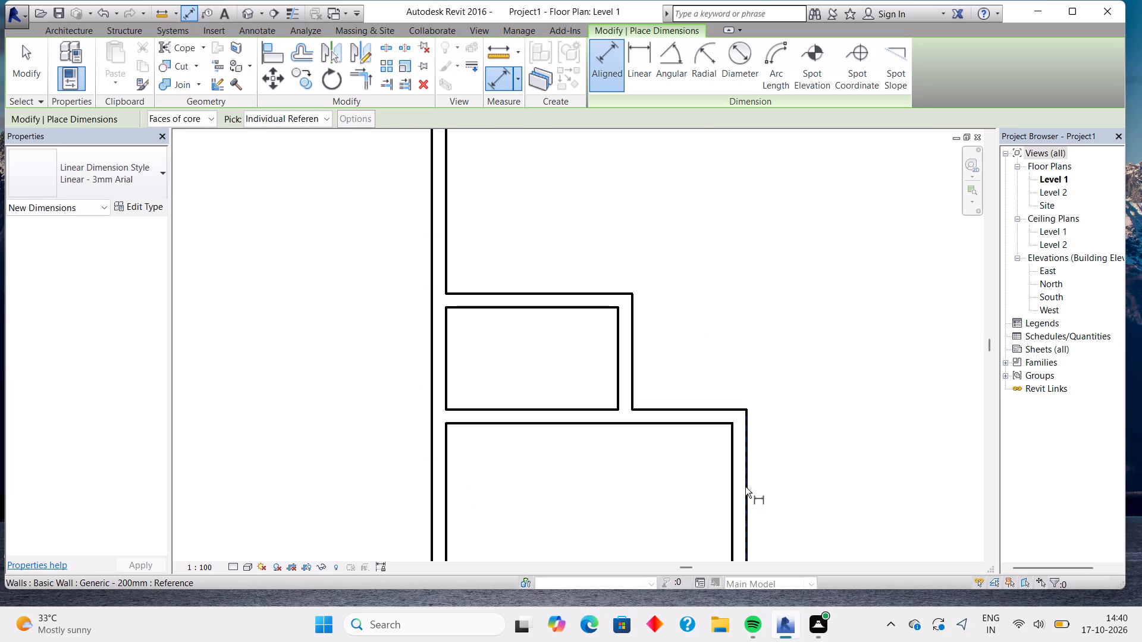
pyautogui.press('Escape')
pyautogui.click(735, 478)
pyautogui.press('Right')
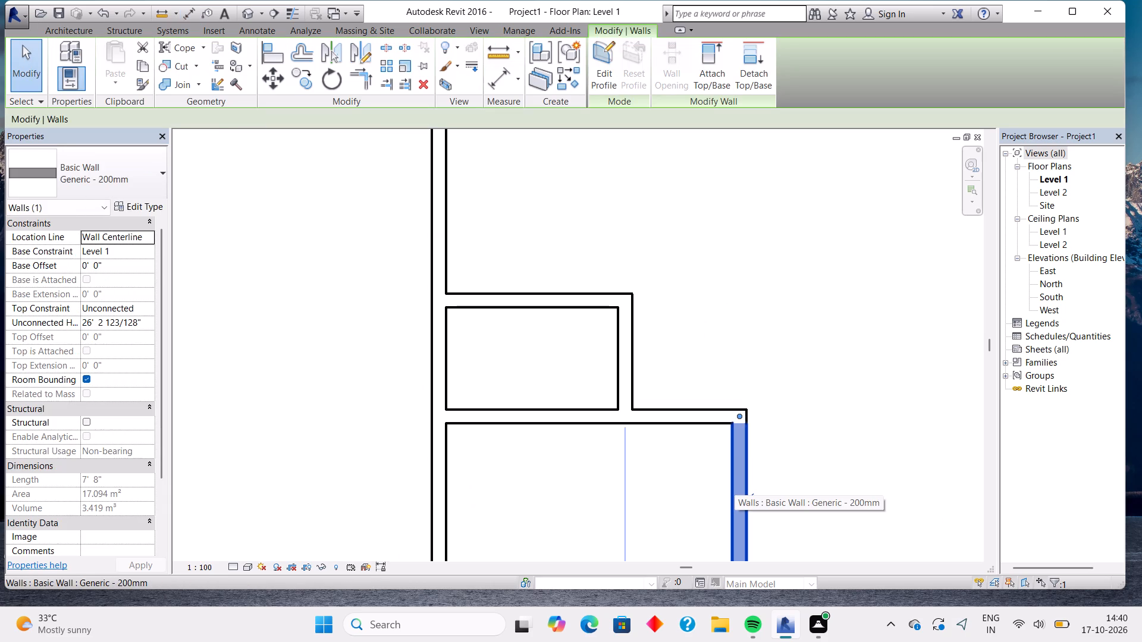
pyautogui.press('Escape')
# Remeasure the lower-left room's clear width and nudge its right wall one increment left, about 5' 5" from the small room's vertical wall.
pyautogui.scroll(-1, 735, 478)
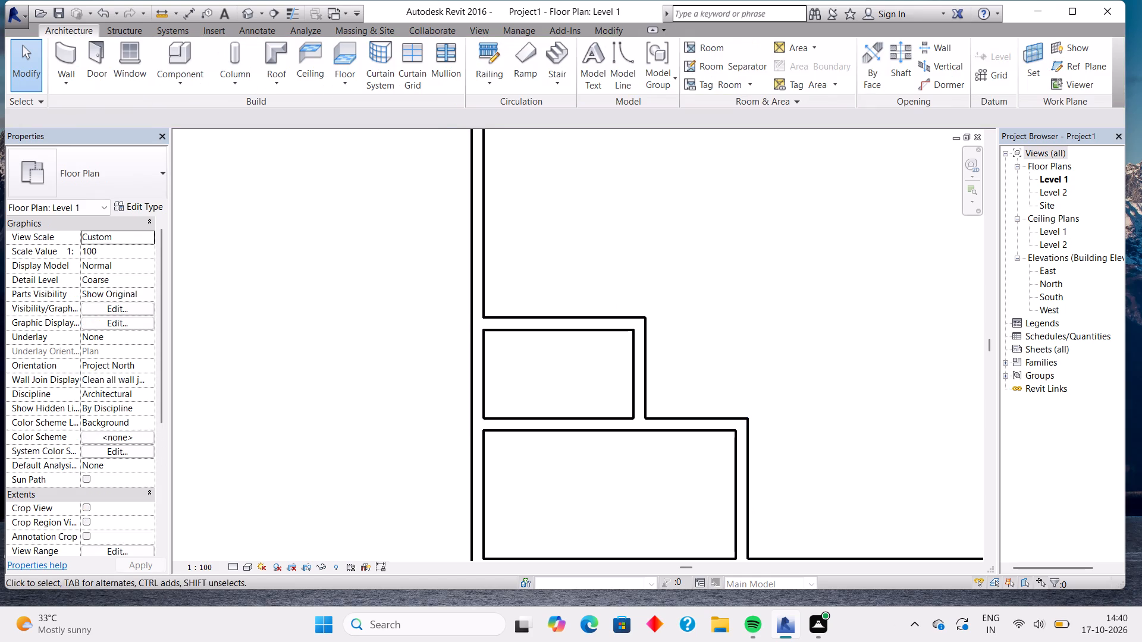
pyautogui.moveTo(667, 477); pyautogui.dragTo(685, 383, button='middle')
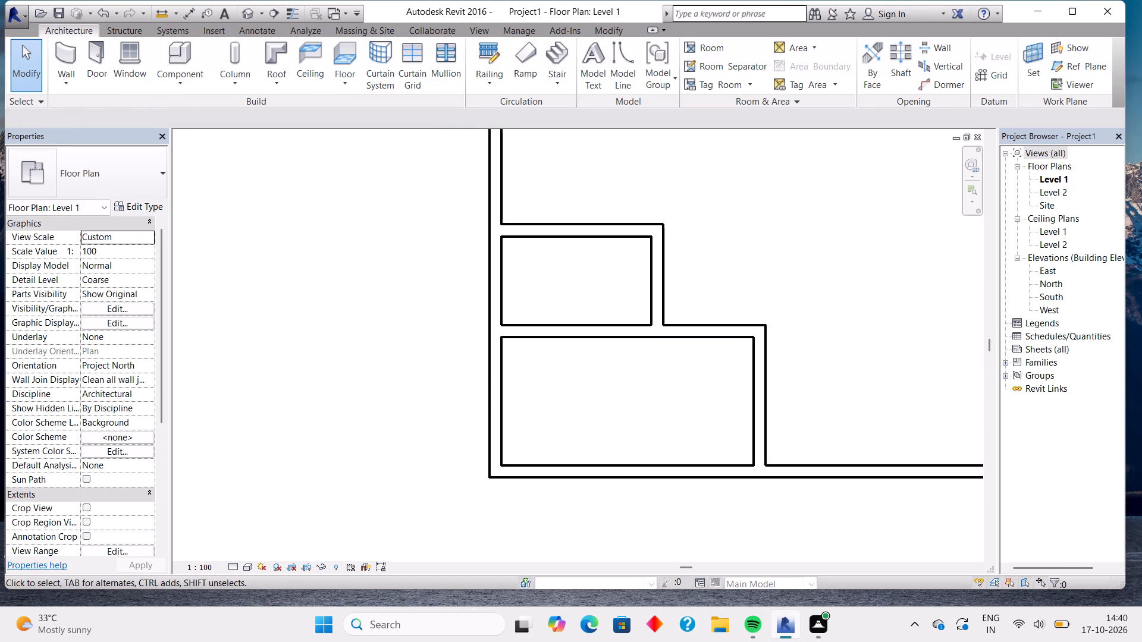
pyautogui.click(57, 46)
pyautogui.click(490, 71)
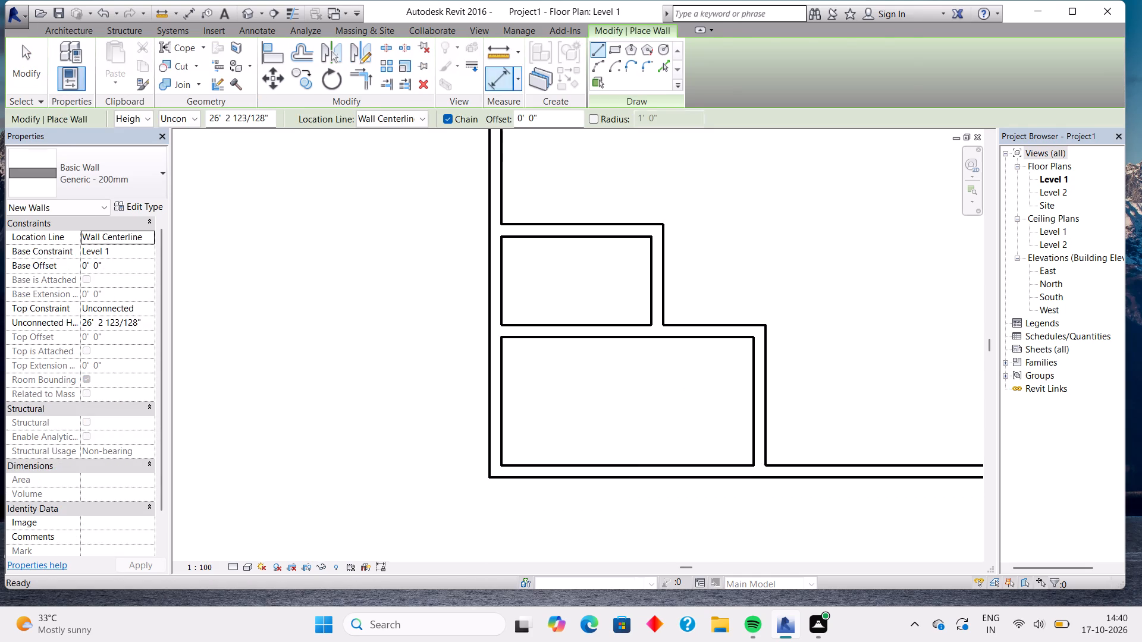
pyautogui.click(500, 376)
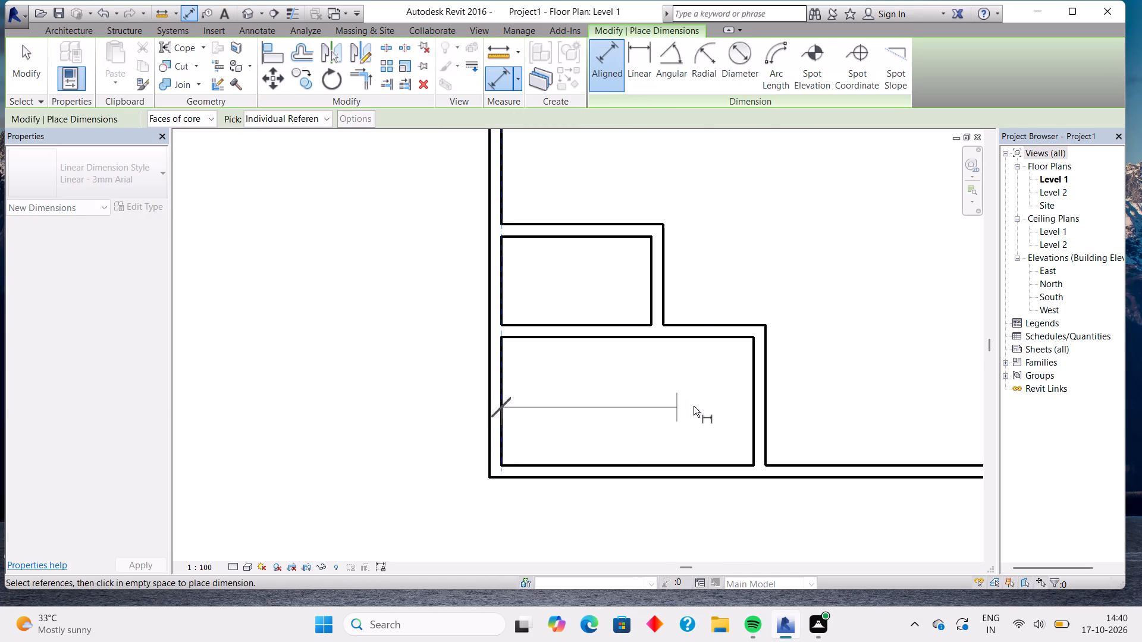
pyautogui.click(752, 383)
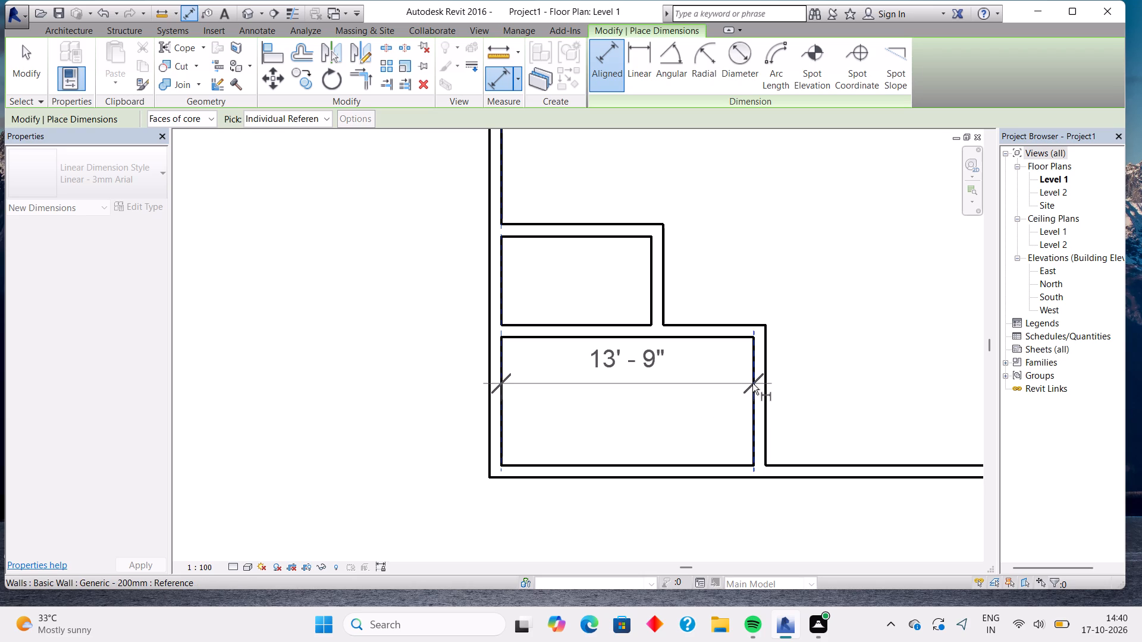
pyautogui.press('Escape')
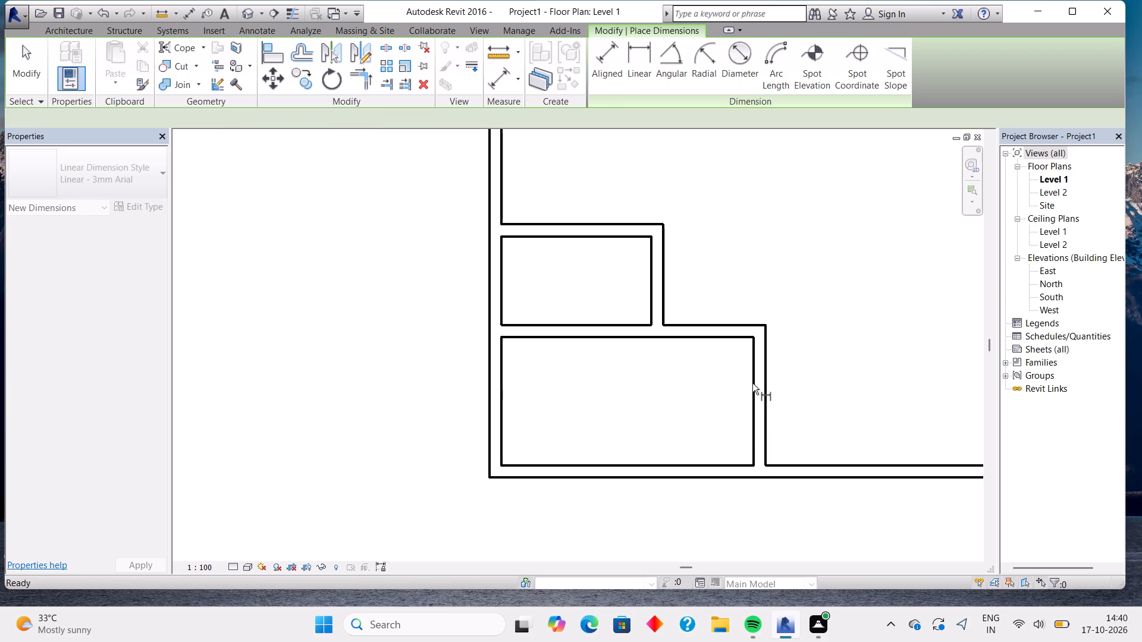
pyautogui.press('Escape')
pyautogui.click(752, 383)
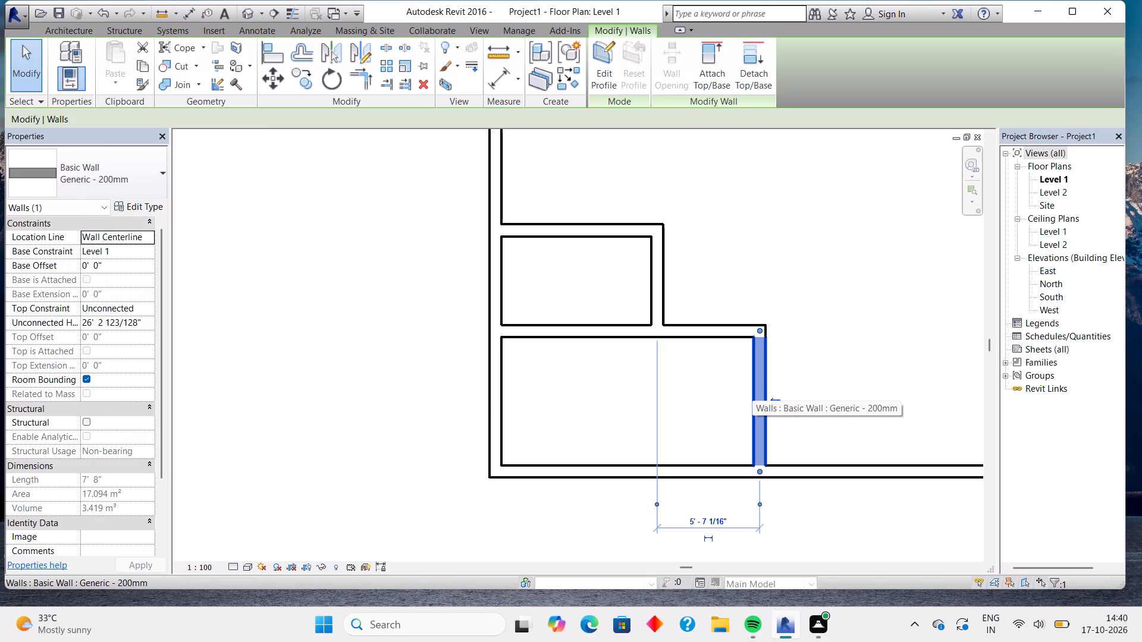
pyautogui.press('Left')
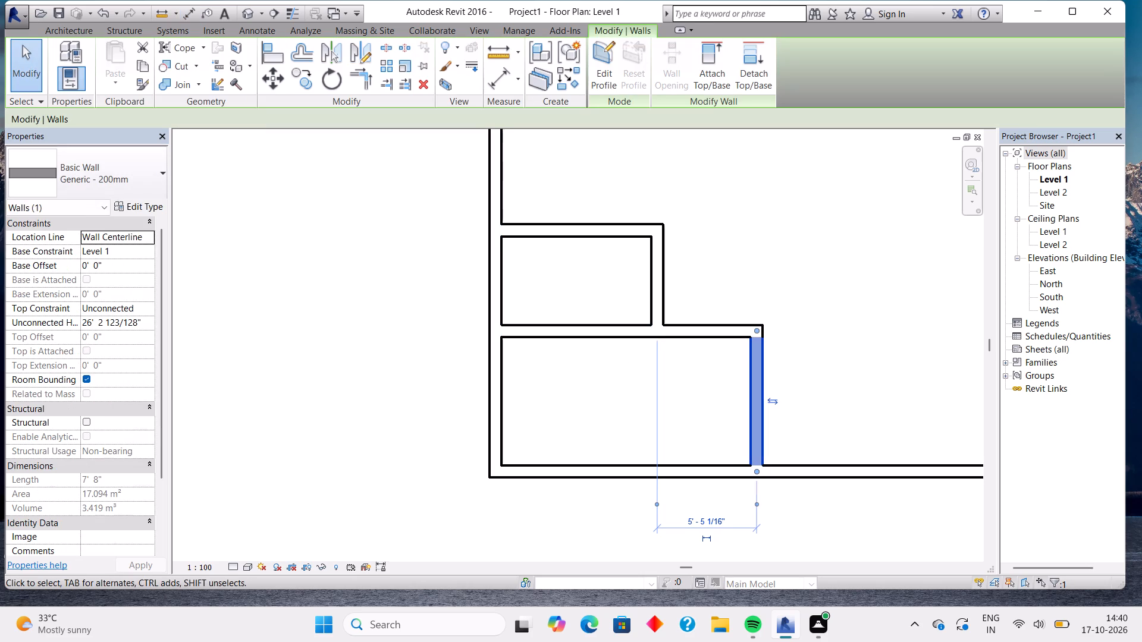
# Measure the lower-left room's clear width and nudge its right vertical wall one increment right, to about 13' 8" clear.
pyautogui.click(509, 84)
pyautogui.click(503, 377)
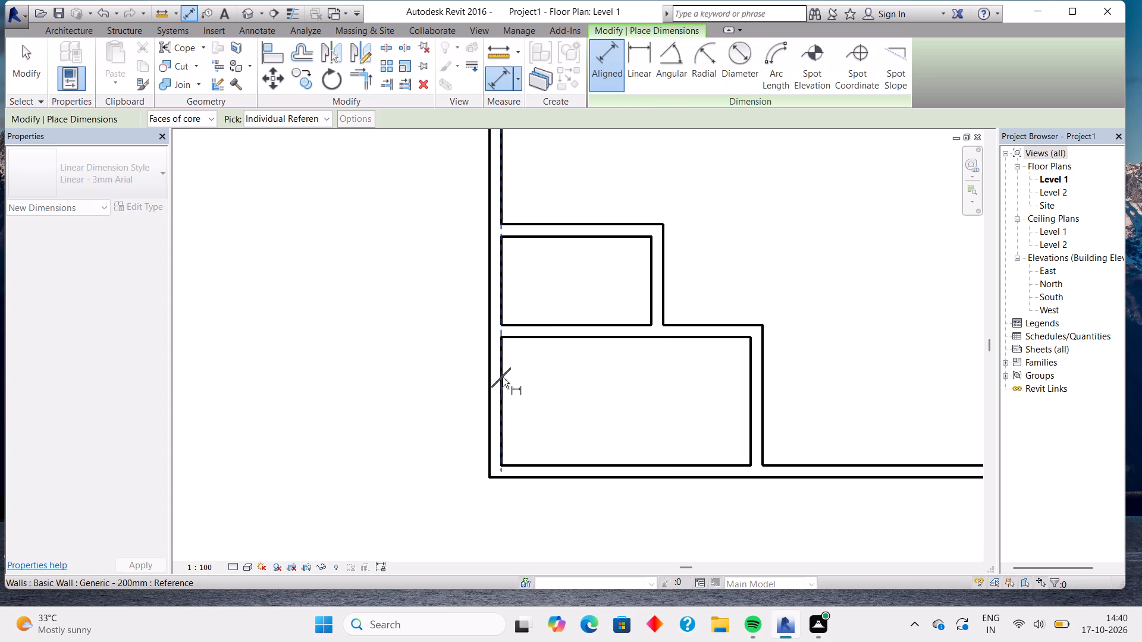
pyautogui.click(750, 380)
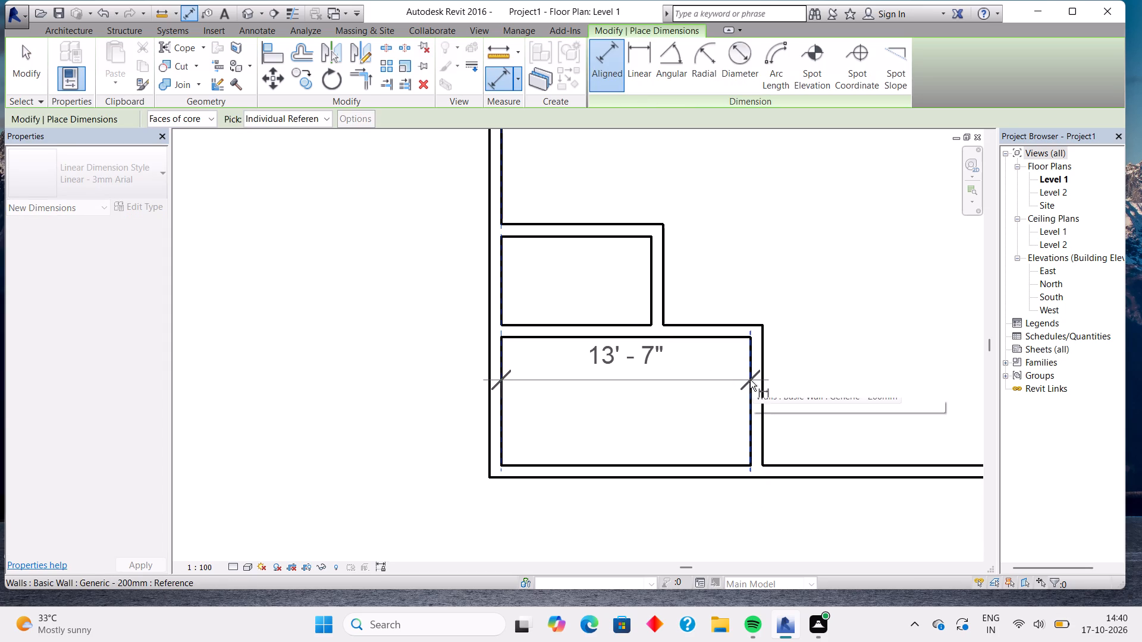
pyautogui.scroll(6, 750, 380)
pyautogui.press('Escape')
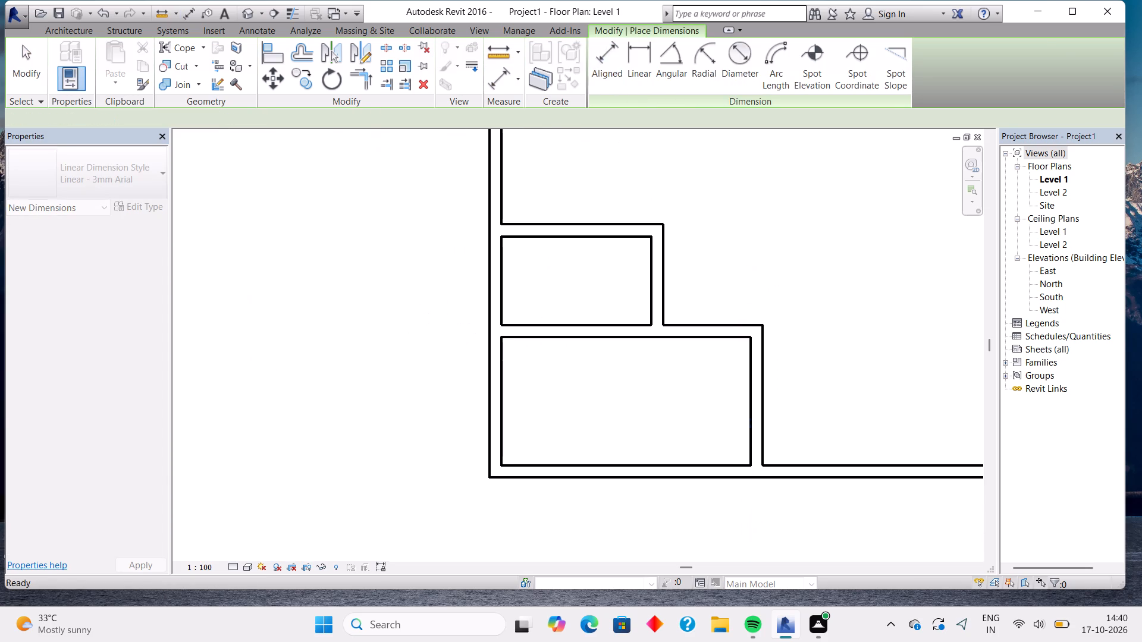
pyautogui.press('Escape')
pyautogui.scroll(5, 750, 380)
pyautogui.click(750, 380)
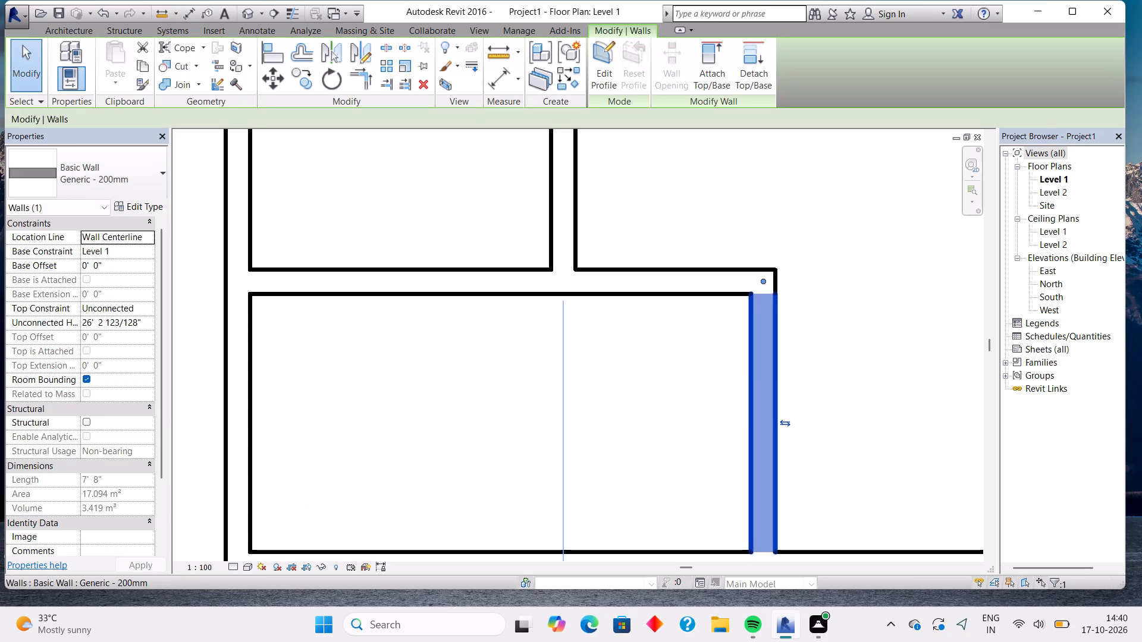
pyautogui.press('Right')
pyautogui.press('Escape')
pyautogui.scroll(-2, 750, 380)
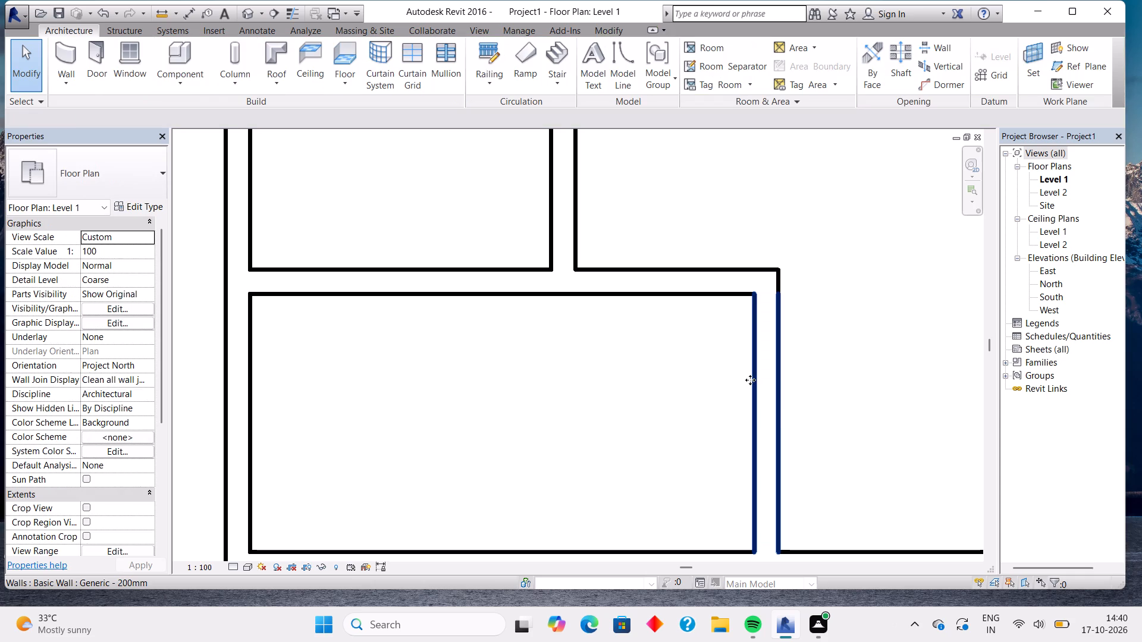
pyautogui.scroll(-3, 750, 380)
# Recheck the lower-left room's clear width with a temporary wall line across it, without keeping the wall.
pyautogui.click(77, 55)
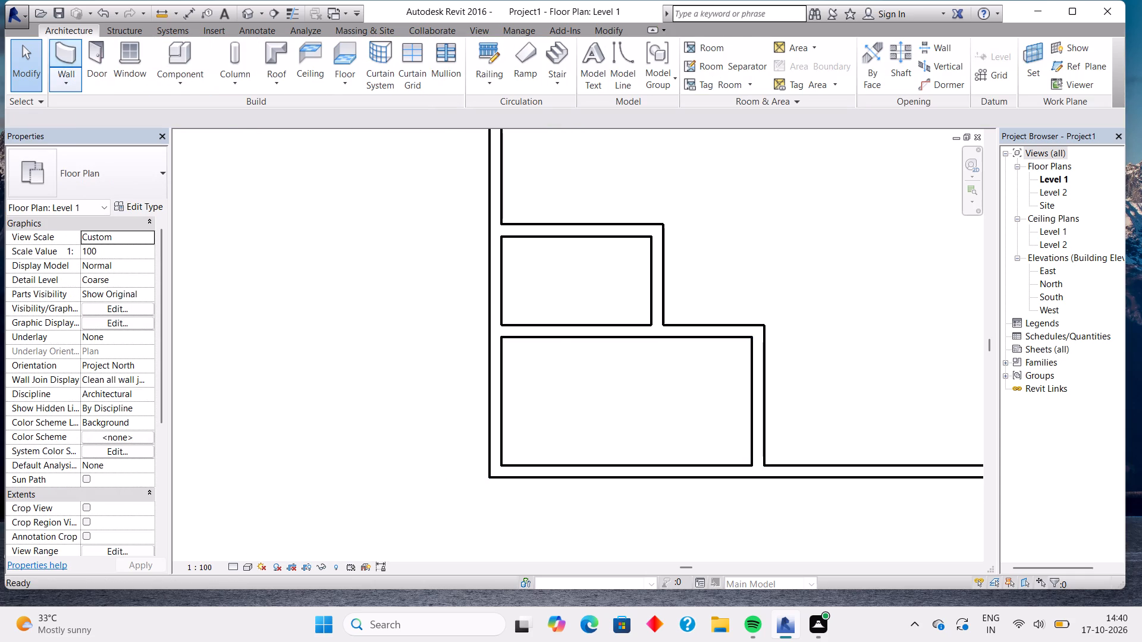
pyautogui.click(503, 384)
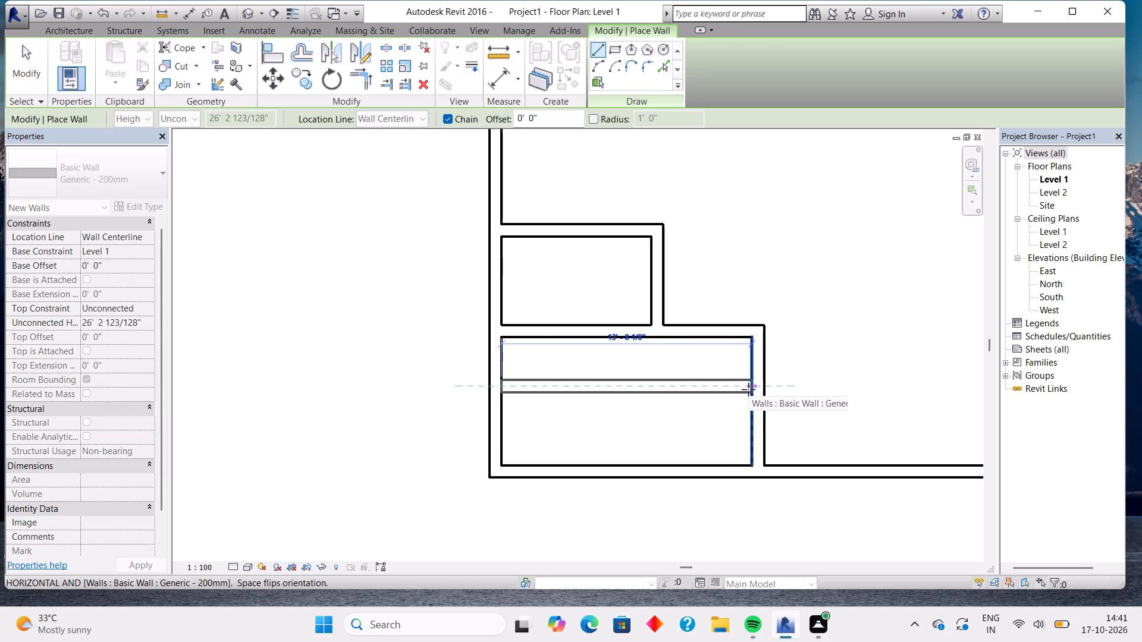
pyautogui.press('Escape')
pyautogui.press('Escape')
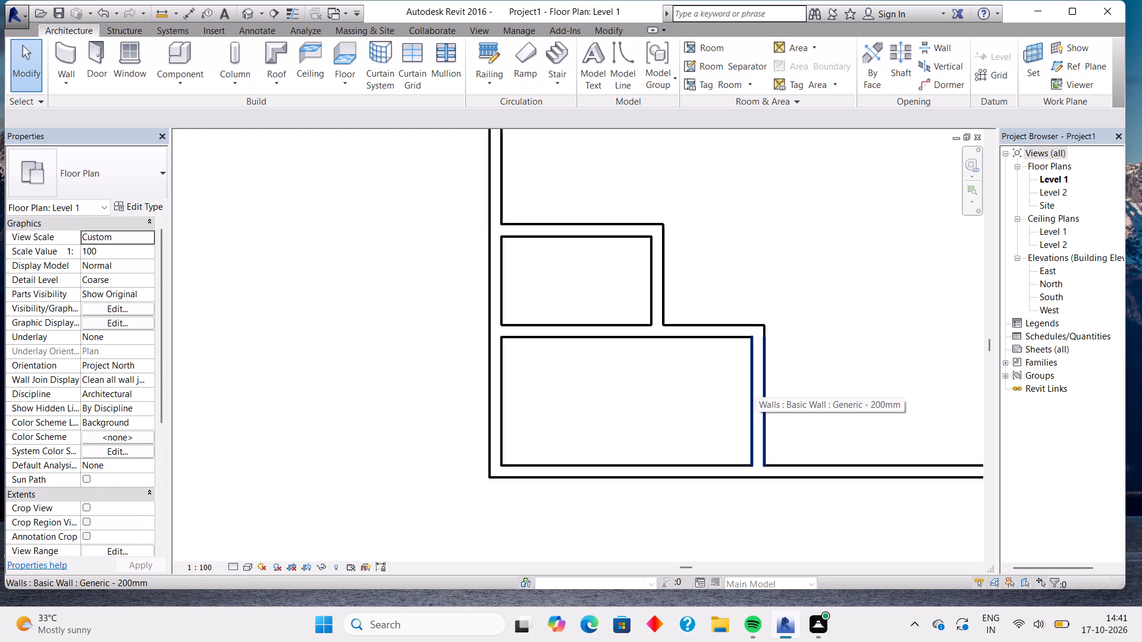
# Measure the clear width of the small room above the lower-left room and nudge its right wall one increment right, to about 8' 6" clear.
pyautogui.scroll(-6, 787, 238)
pyautogui.moveTo(799, 212); pyautogui.dragTo(765, 291, button='middle')
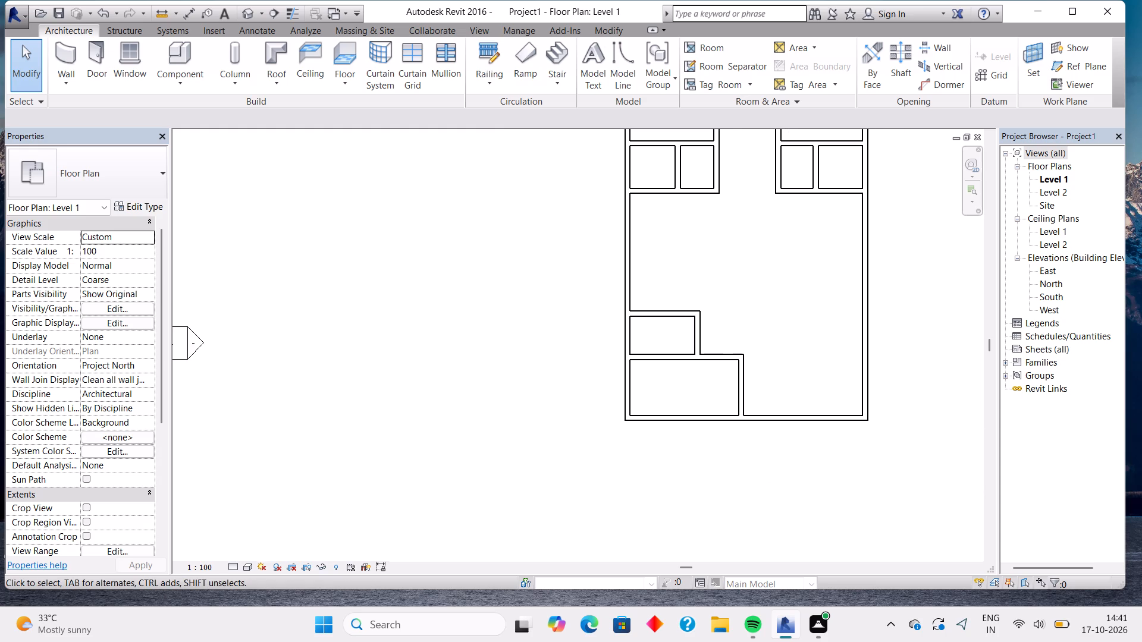
pyautogui.scroll(-3, 790, 237)
pyautogui.moveTo(790, 239); pyautogui.dragTo(777, 251, button='middle')
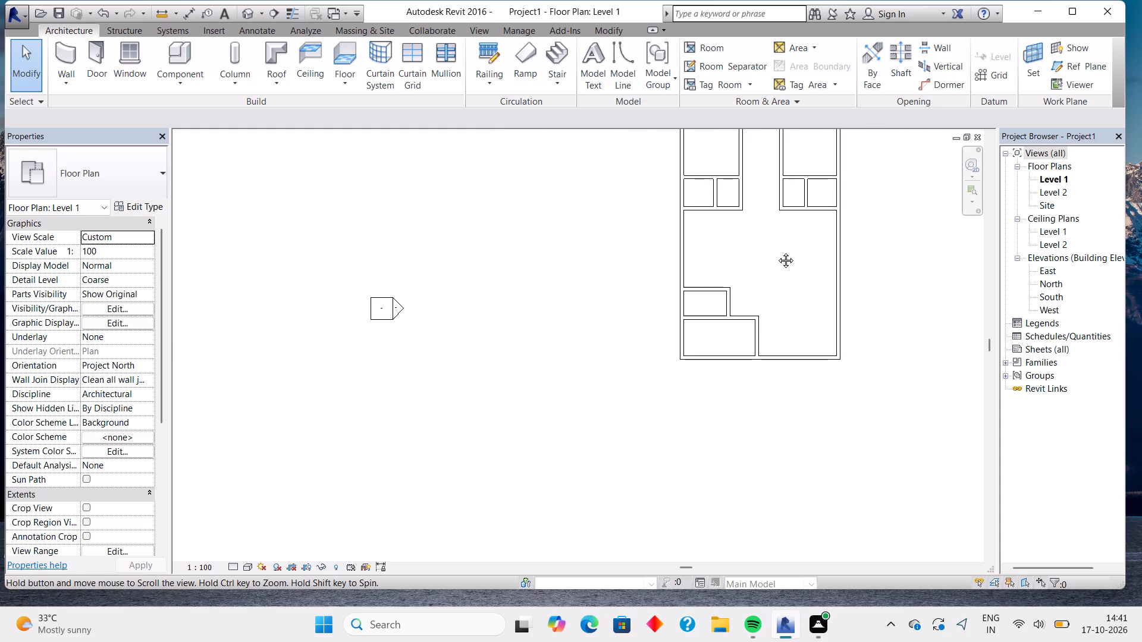
pyautogui.moveTo(777, 251); pyautogui.dragTo(732, 312, button='middle')
pyautogui.scroll(2, 732, 313)
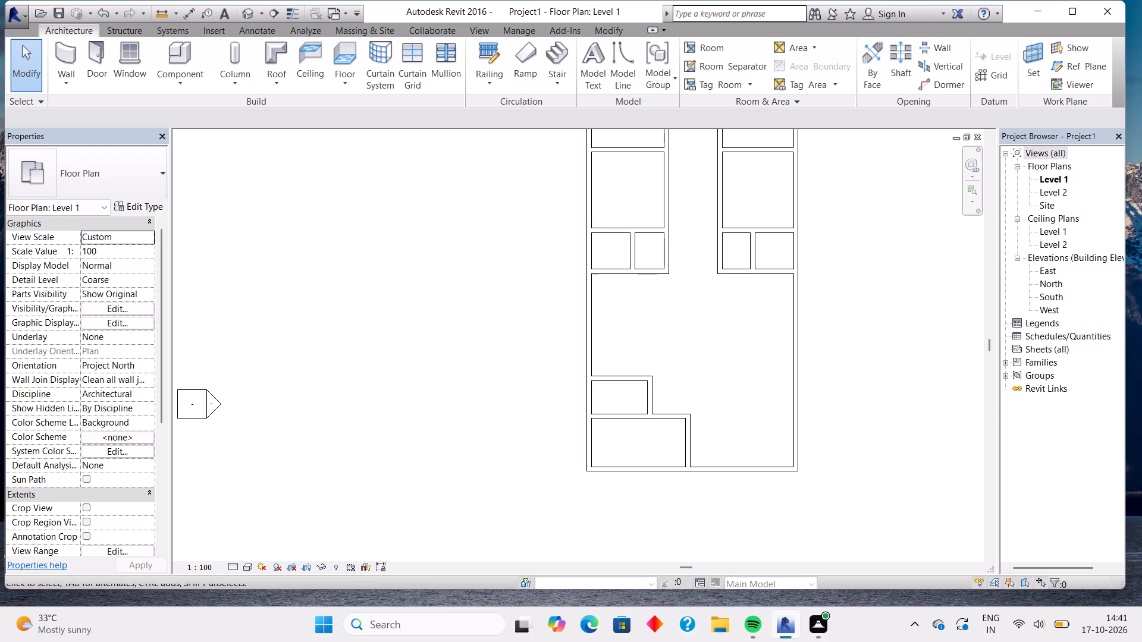
pyautogui.scroll(3, 607, 399)
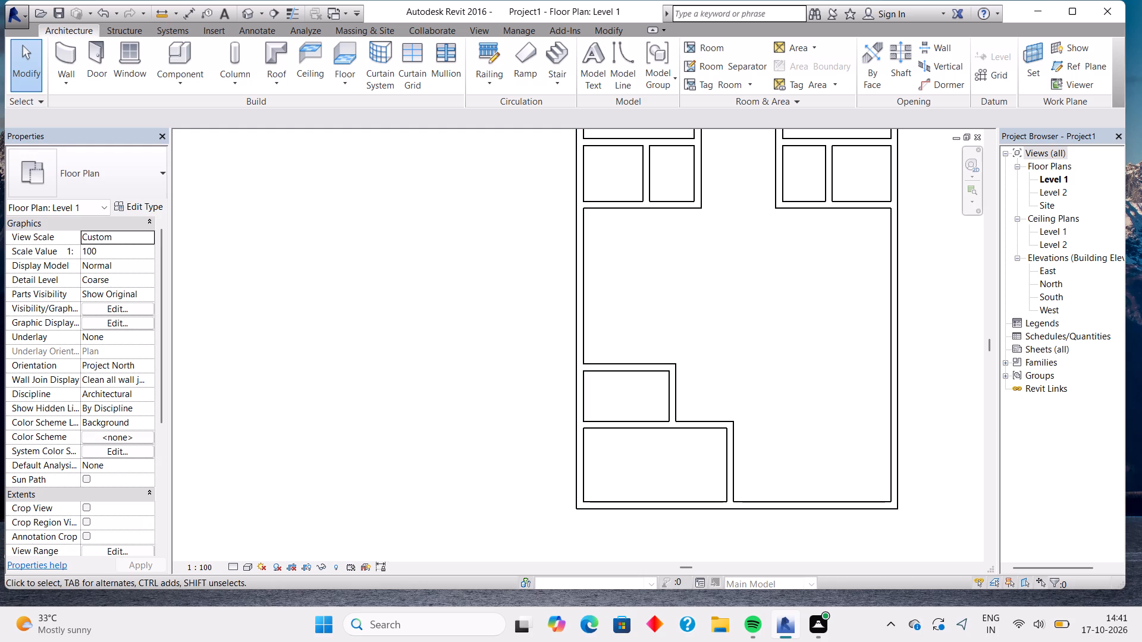
pyautogui.click(58, 48)
pyautogui.click(506, 82)
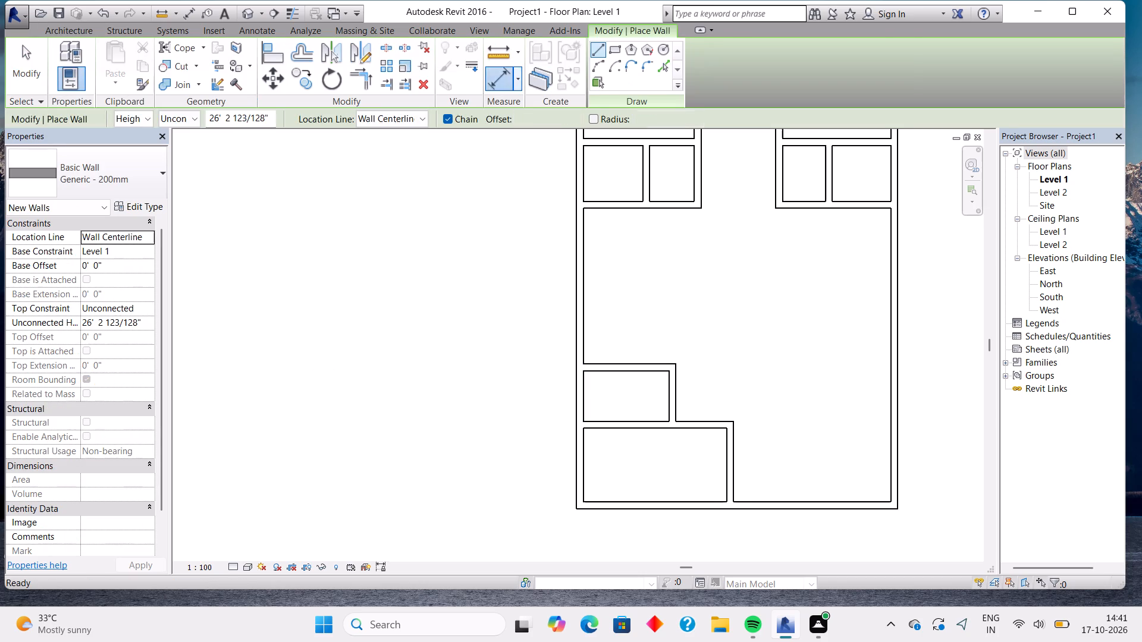
pyautogui.click(584, 392)
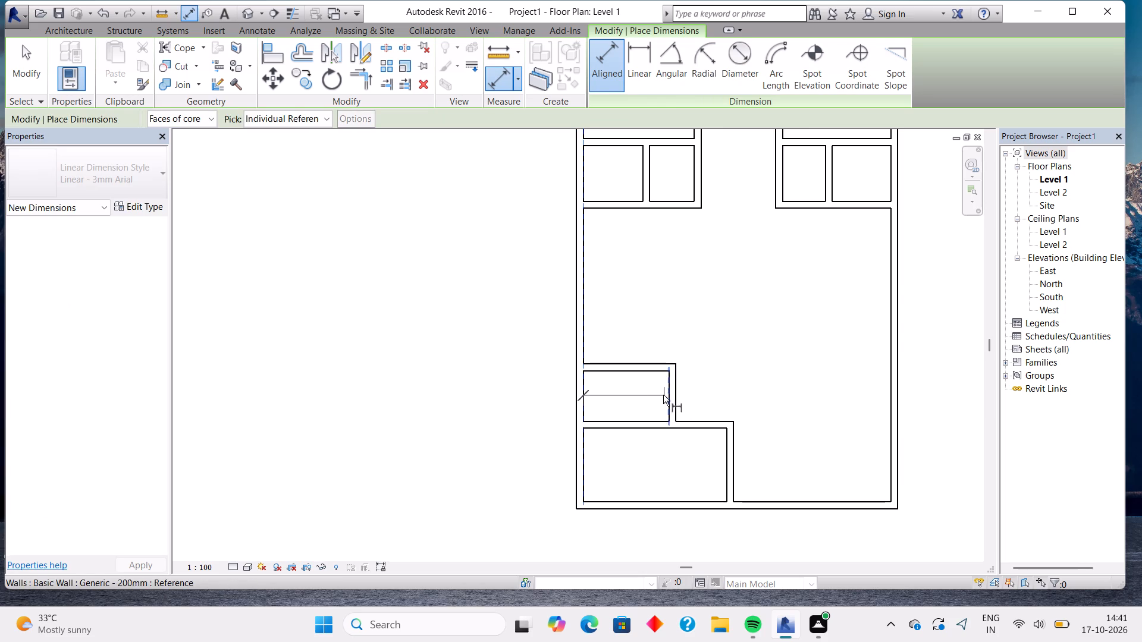
pyautogui.click(669, 387)
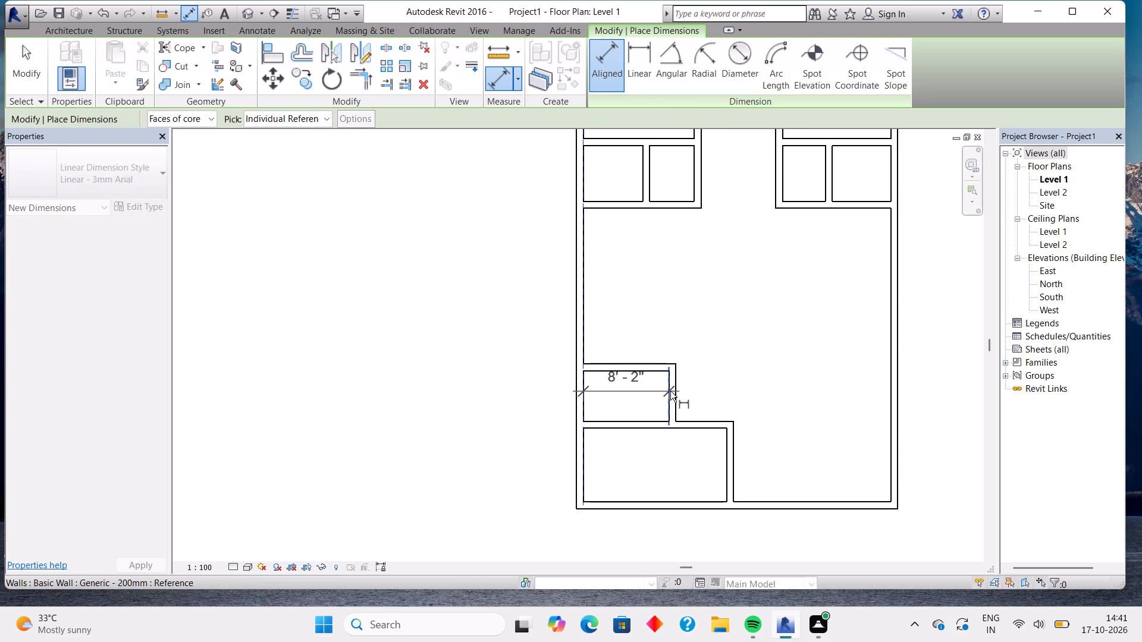
pyautogui.scroll(4, 670, 391)
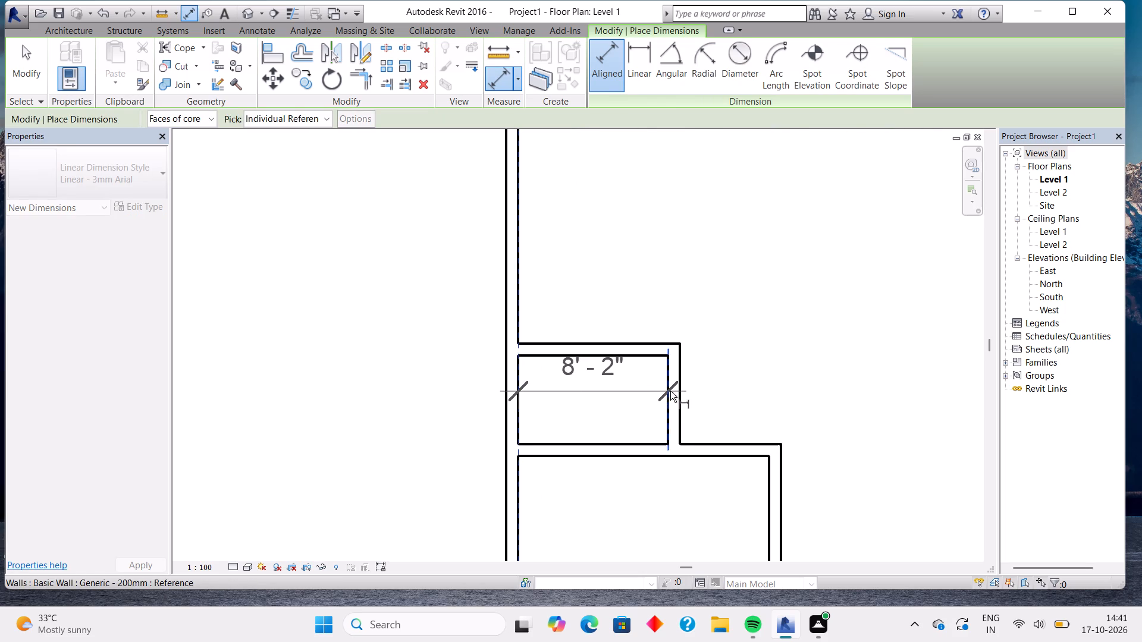
pyautogui.press('Escape')
pyautogui.press('Escape')
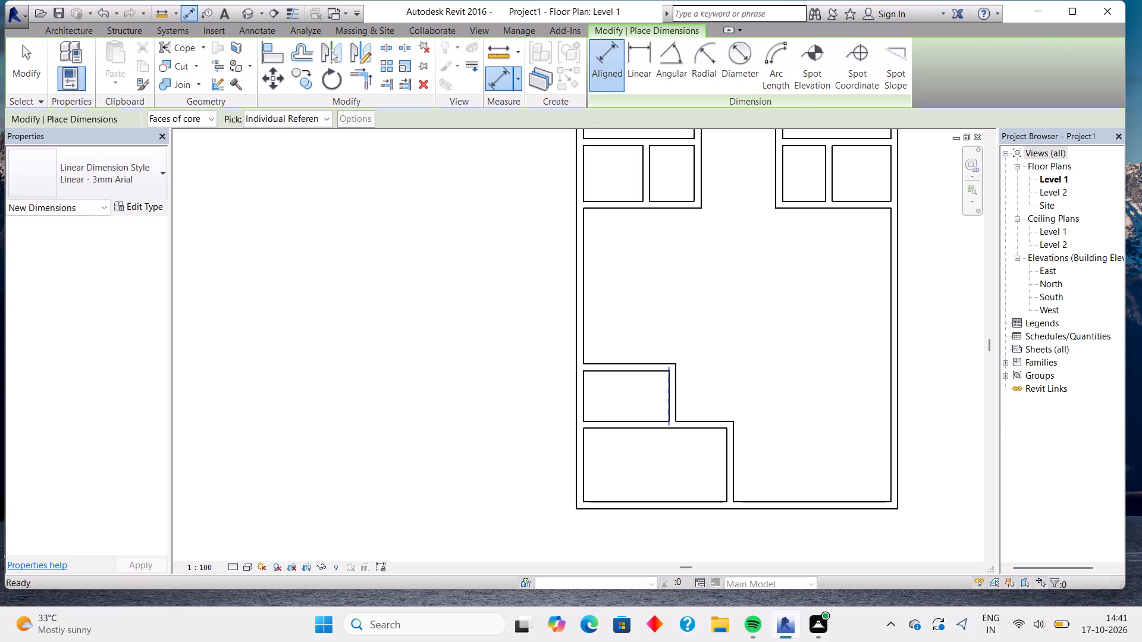
pyautogui.click(673, 389)
pyautogui.press('Right')
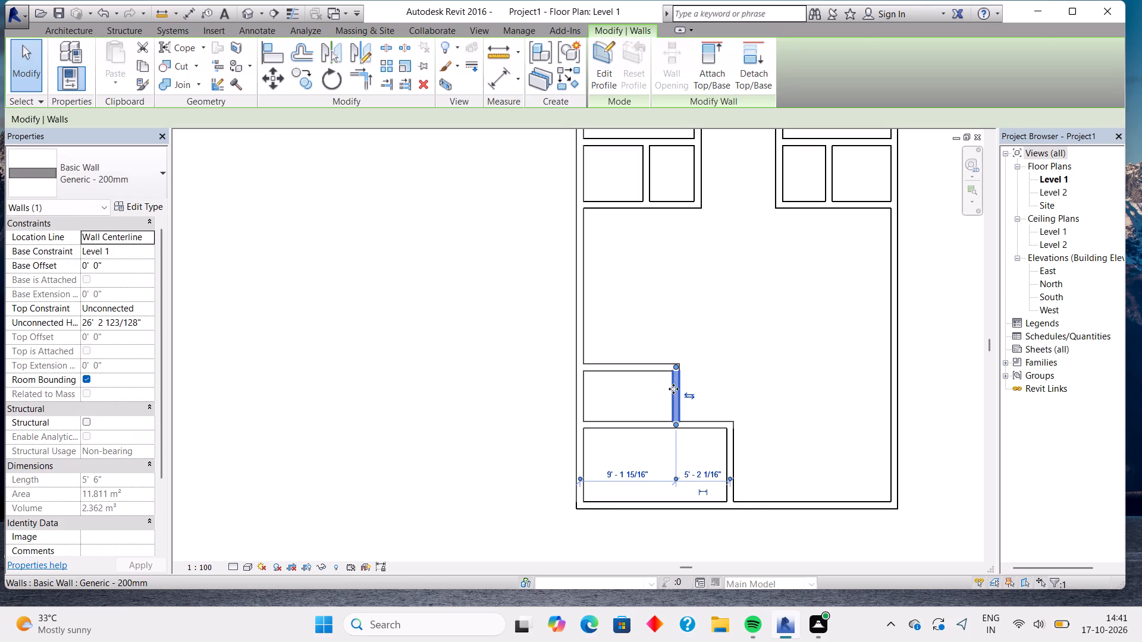
pyautogui.press('Escape')
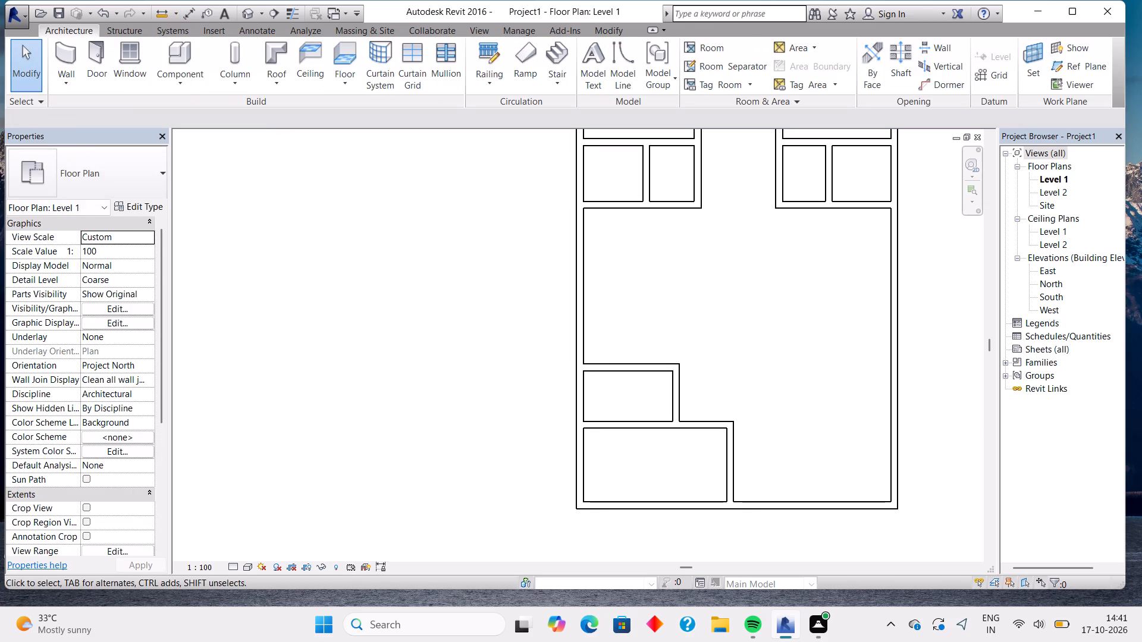
# Remeasure the small room's clear width between its left and right walls.
pyautogui.click(54, 56)
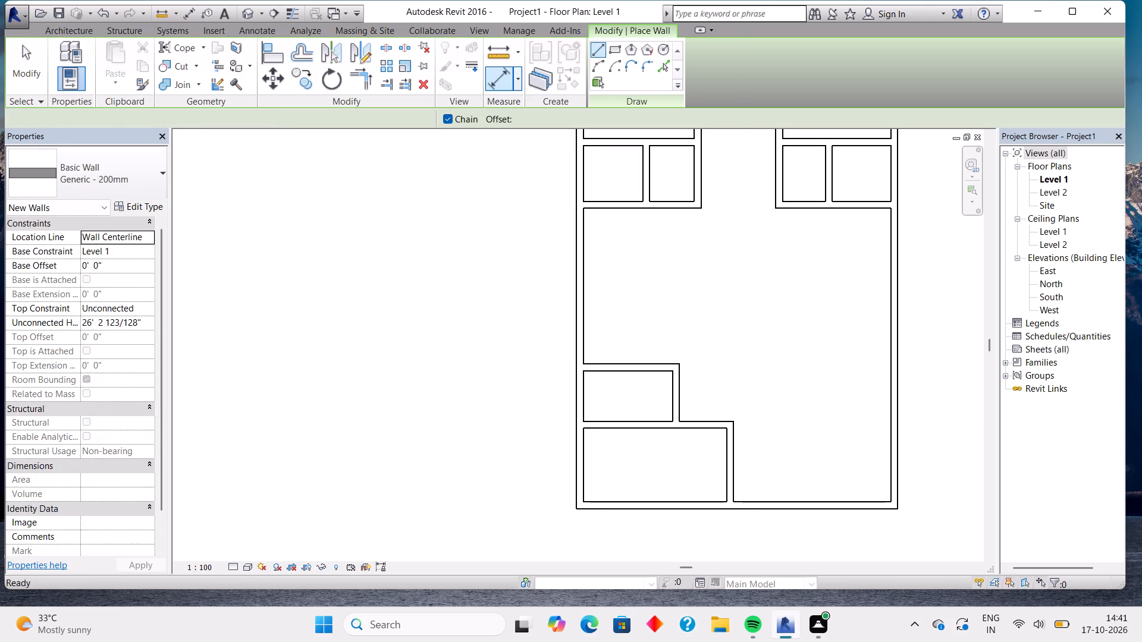
pyautogui.click(491, 81)
pyautogui.click(586, 396)
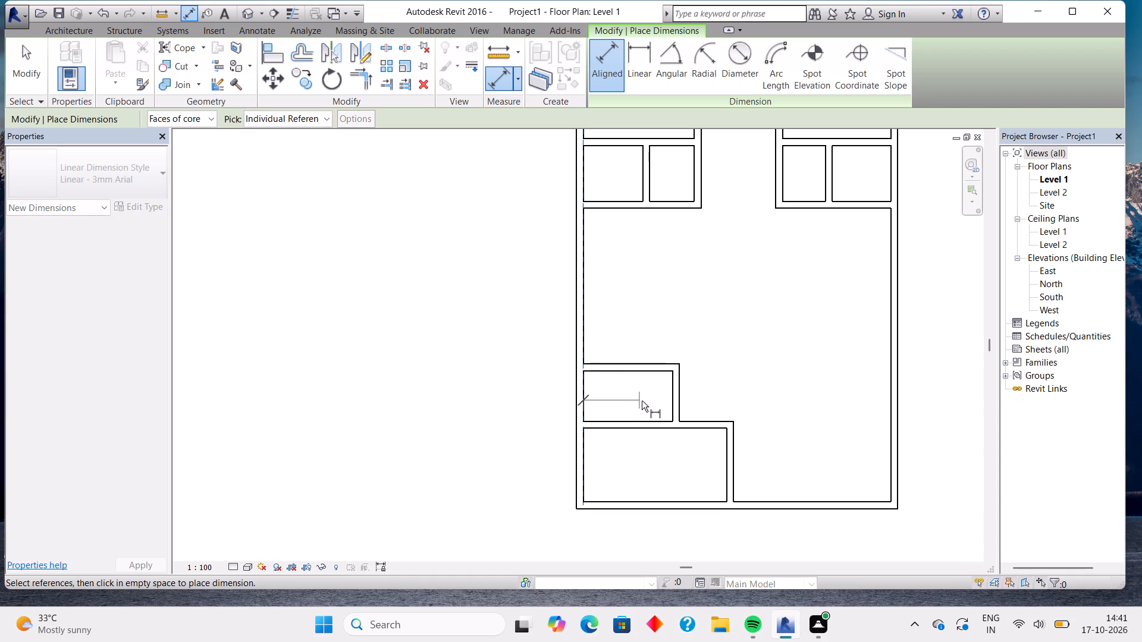
pyautogui.click(673, 394)
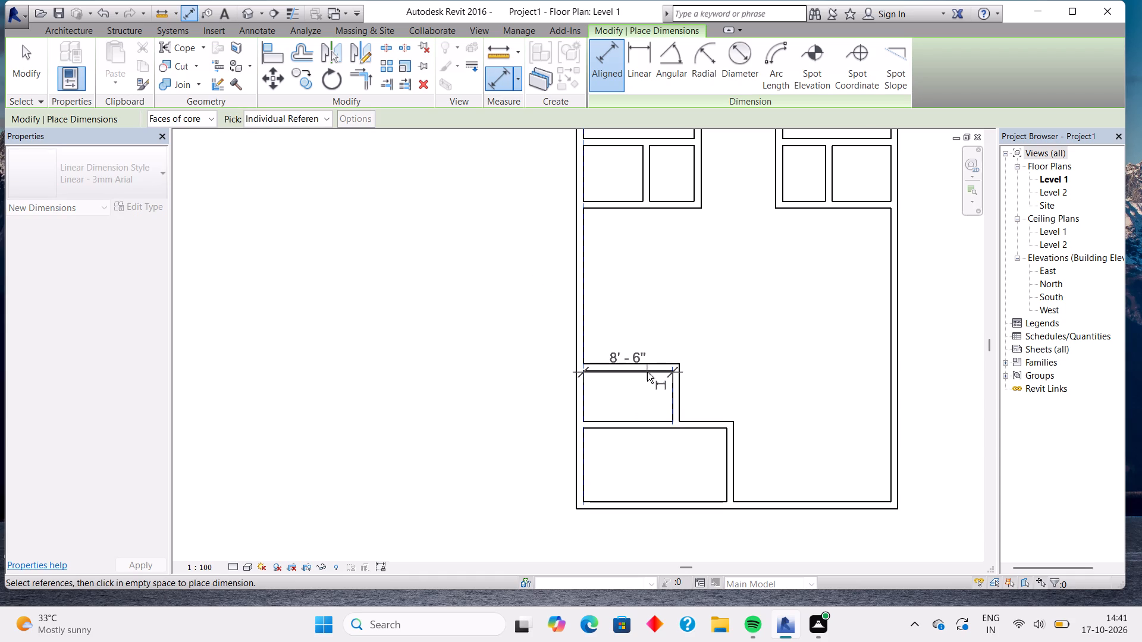
pyautogui.scroll(-4, 647, 372)
pyautogui.press('Escape')
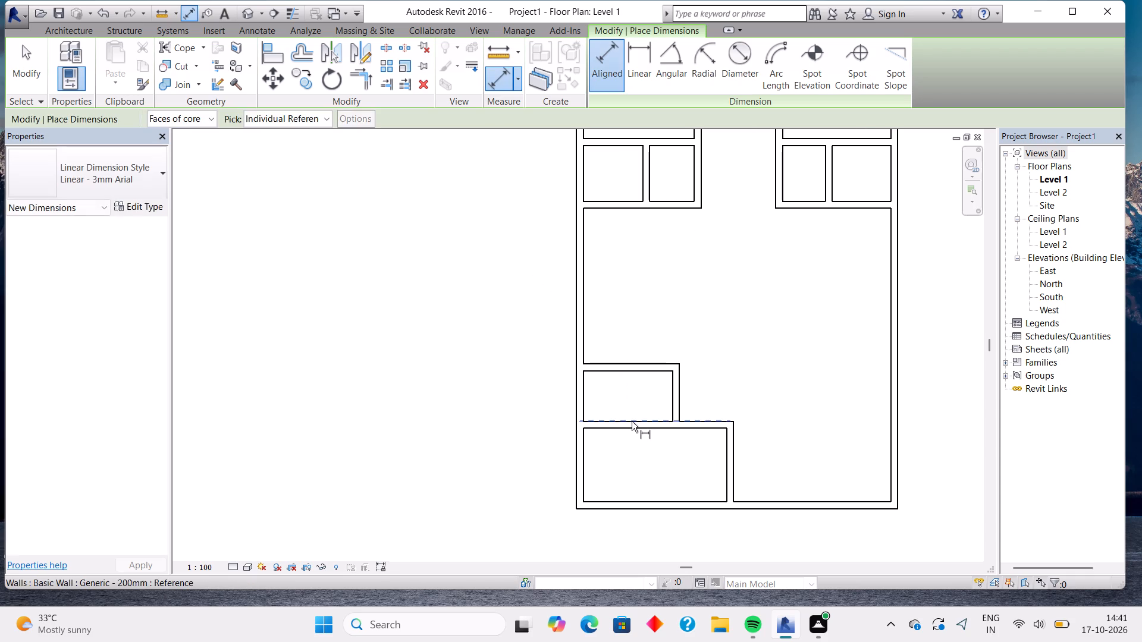
# Measure the small room's clear depth and nudge its upper horizontal wall one increment down, to about 4' 6" clear.
pyautogui.click(632, 421)
pyautogui.click(641, 372)
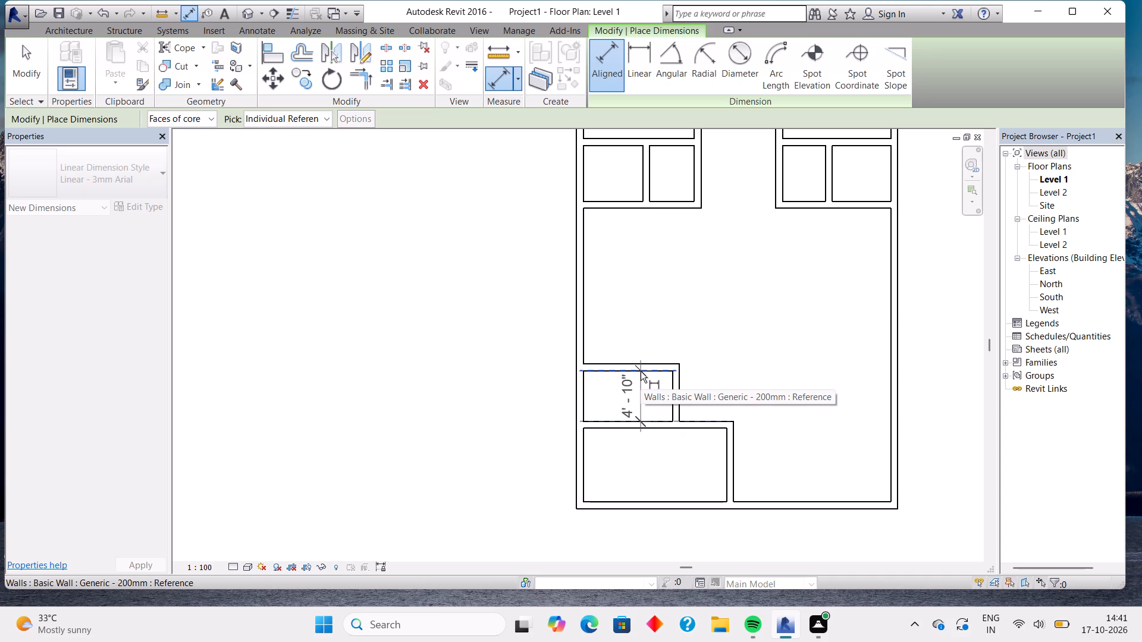
pyautogui.press('Escape')
pyautogui.press('Escape')
pyautogui.click(641, 372)
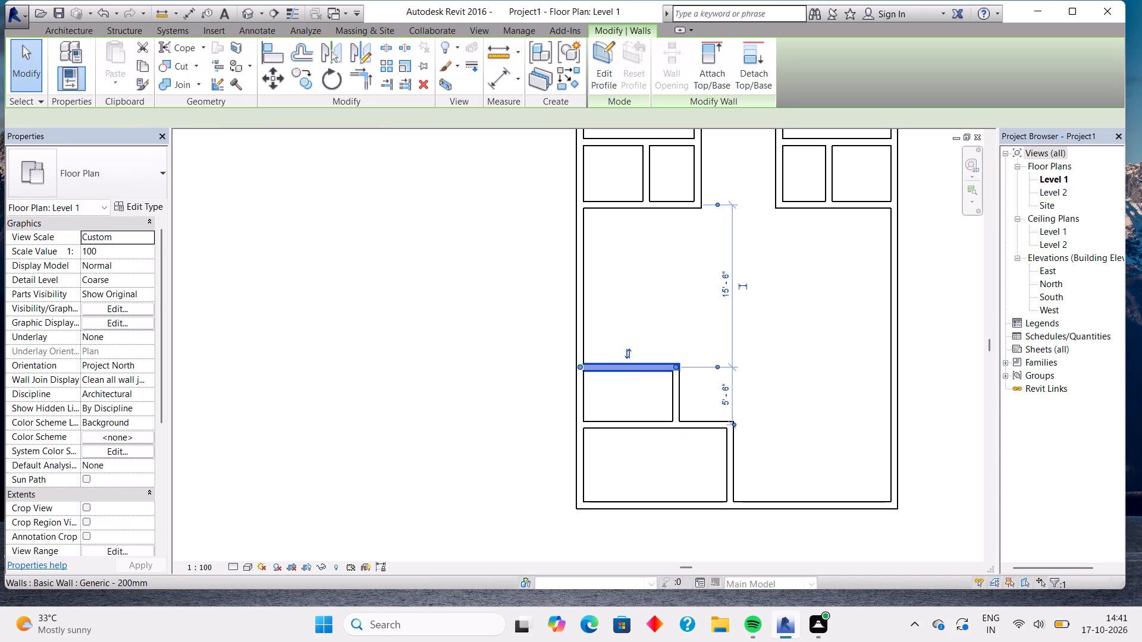
pyautogui.press('Down')
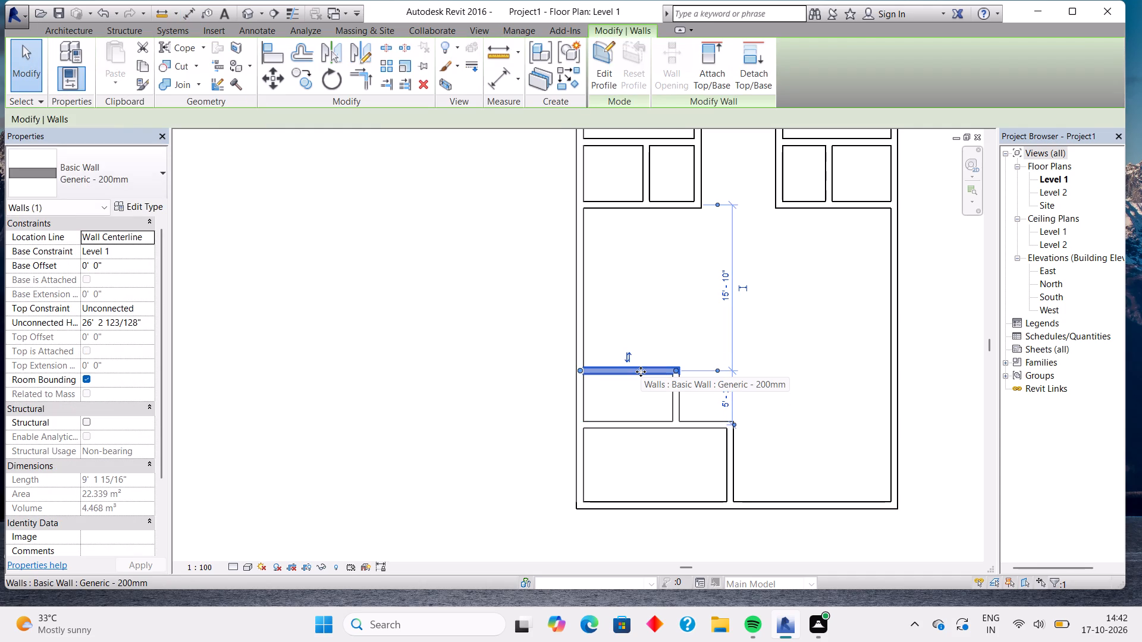
pyautogui.press('Escape')
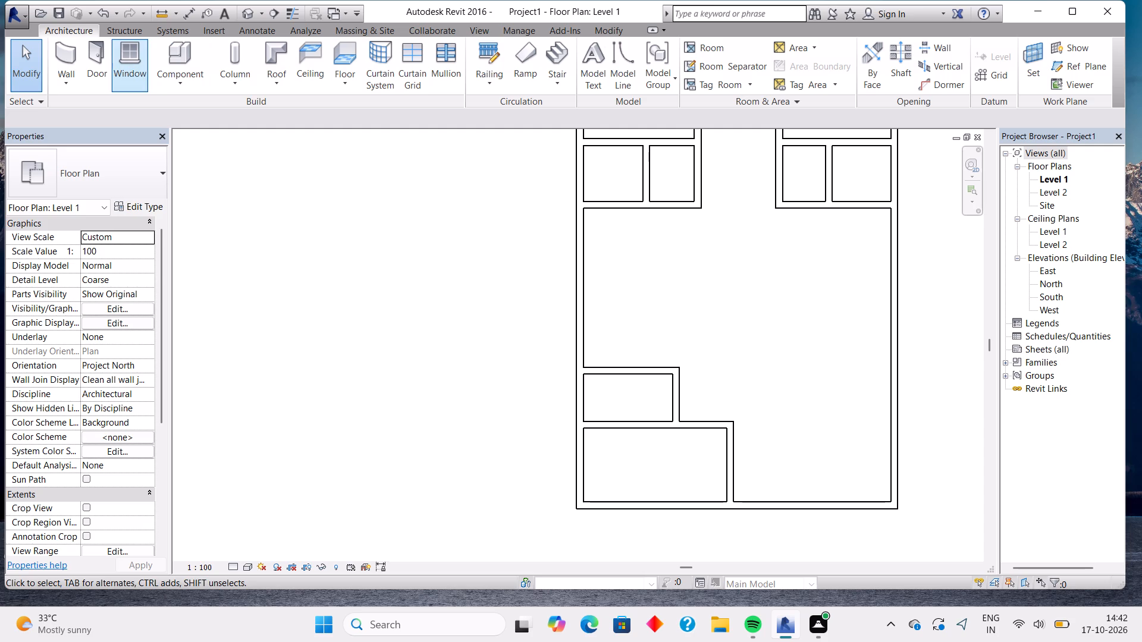
# Remeasure the small room's clear depth between its lower and upper horizontal walls.
pyautogui.click(79, 51)
pyautogui.click(507, 81)
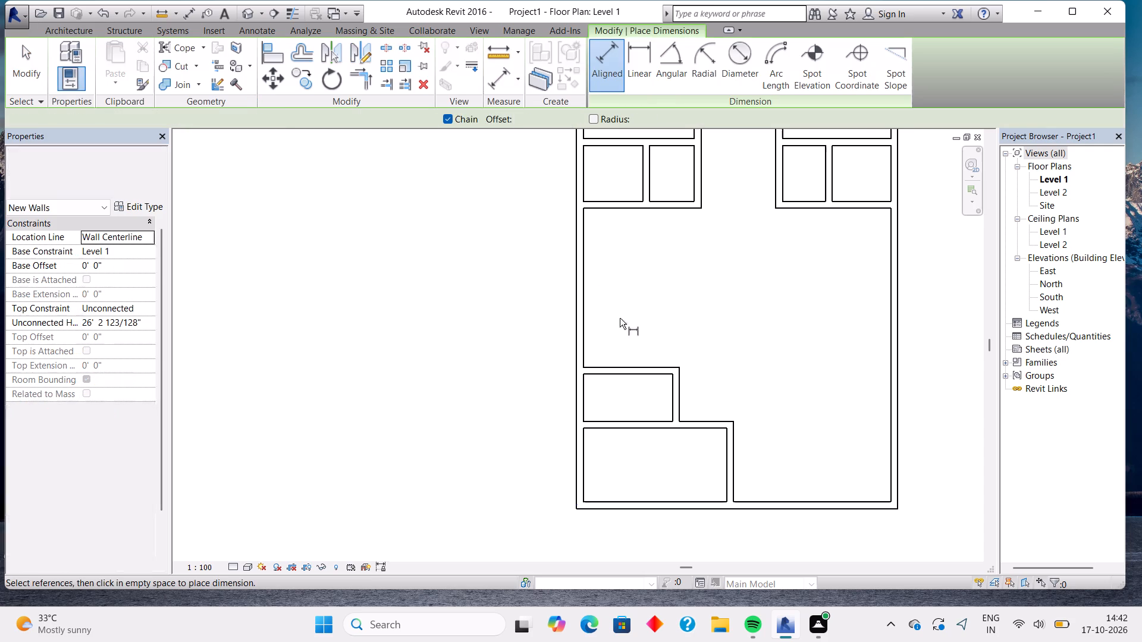
pyautogui.scroll(6, 616, 442)
pyautogui.click(637, 394)
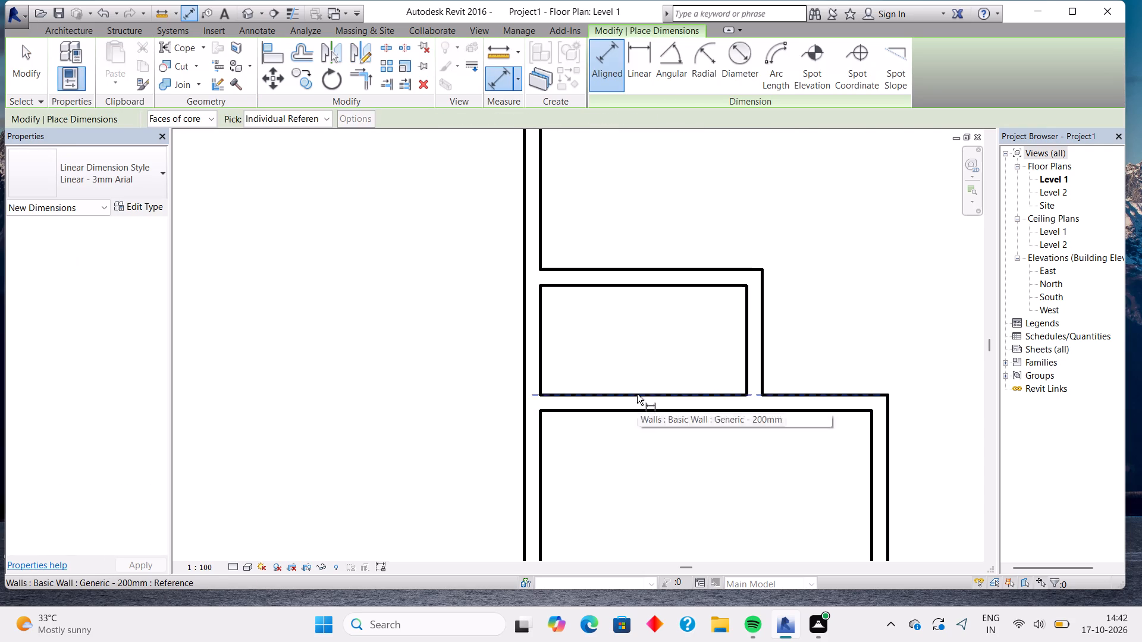
pyautogui.click(622, 285)
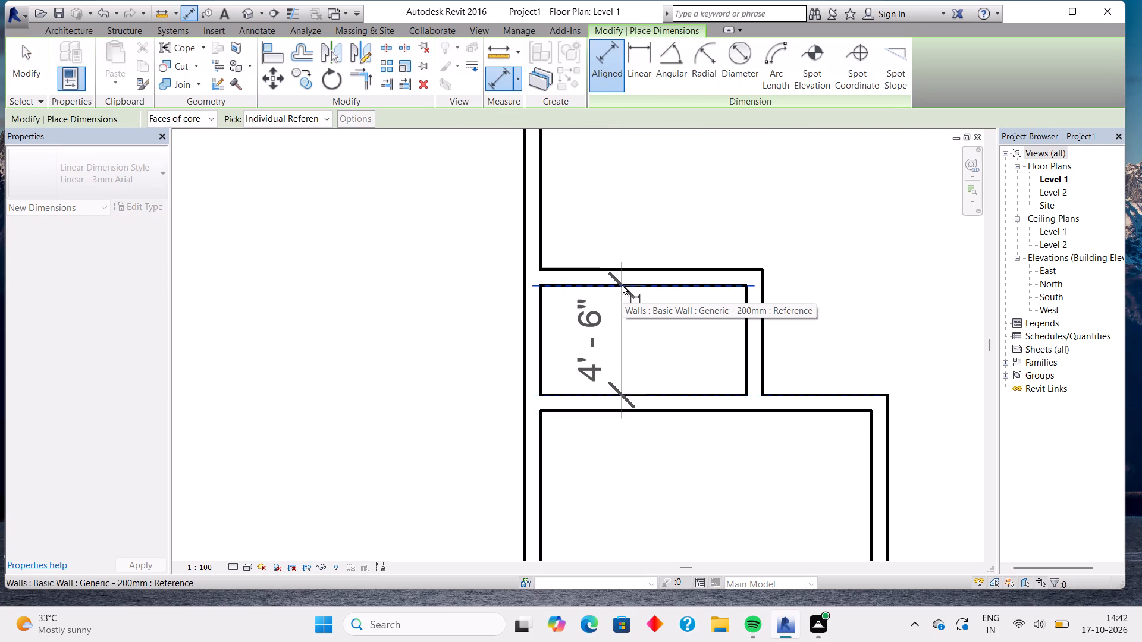
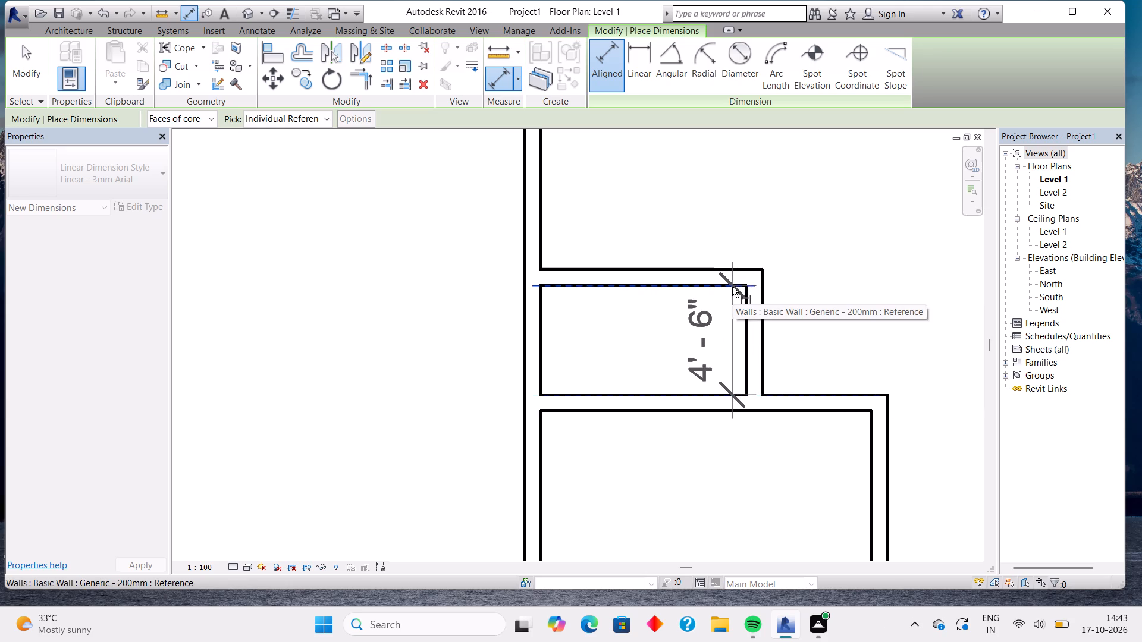
# Nudge the upper horizontal wall of the small room above the lower-left room five increments down, to about 3' 8" clear depth.
pyautogui.press('Escape')
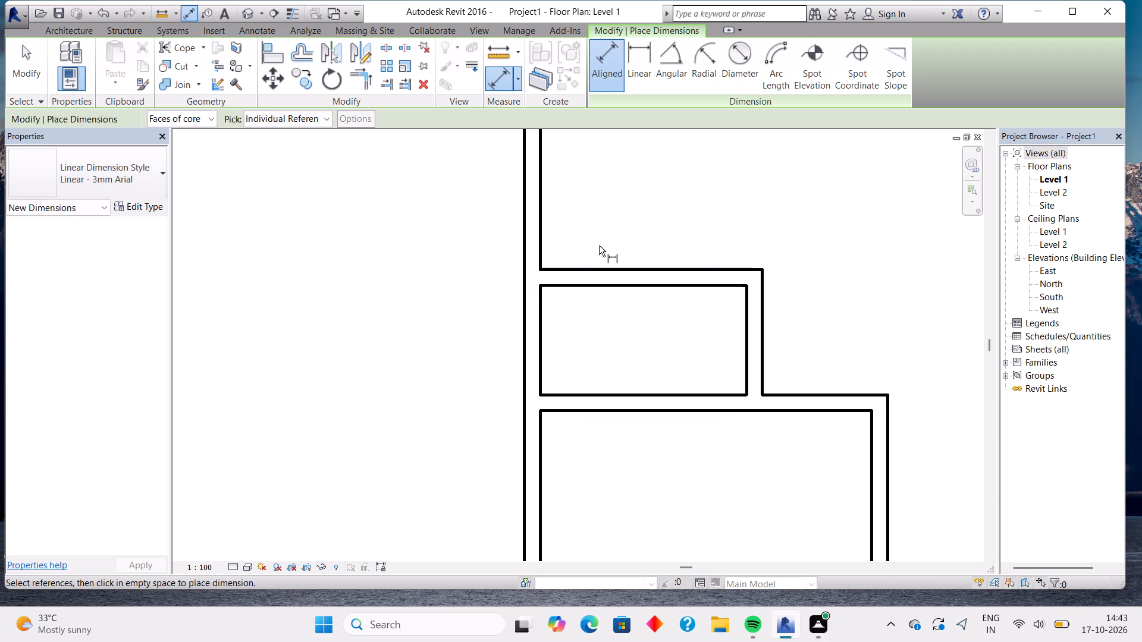
pyautogui.press('Escape')
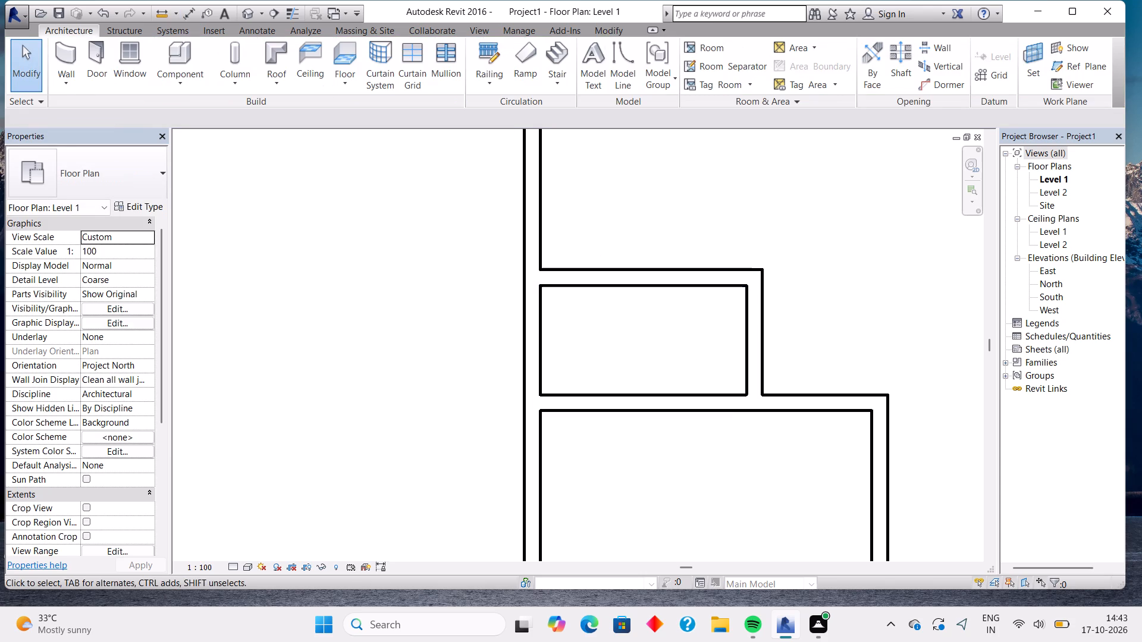
pyautogui.click(618, 282)
pyautogui.press('Down')
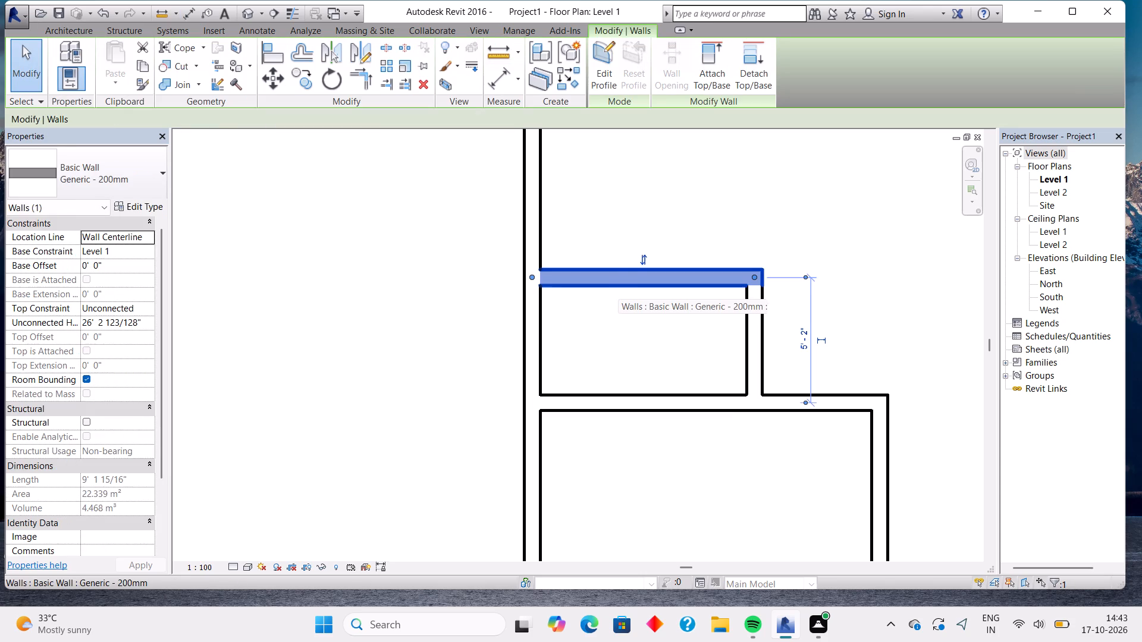
pyautogui.press('Down')
pyautogui.press('Down')
pyautogui.press('Down')
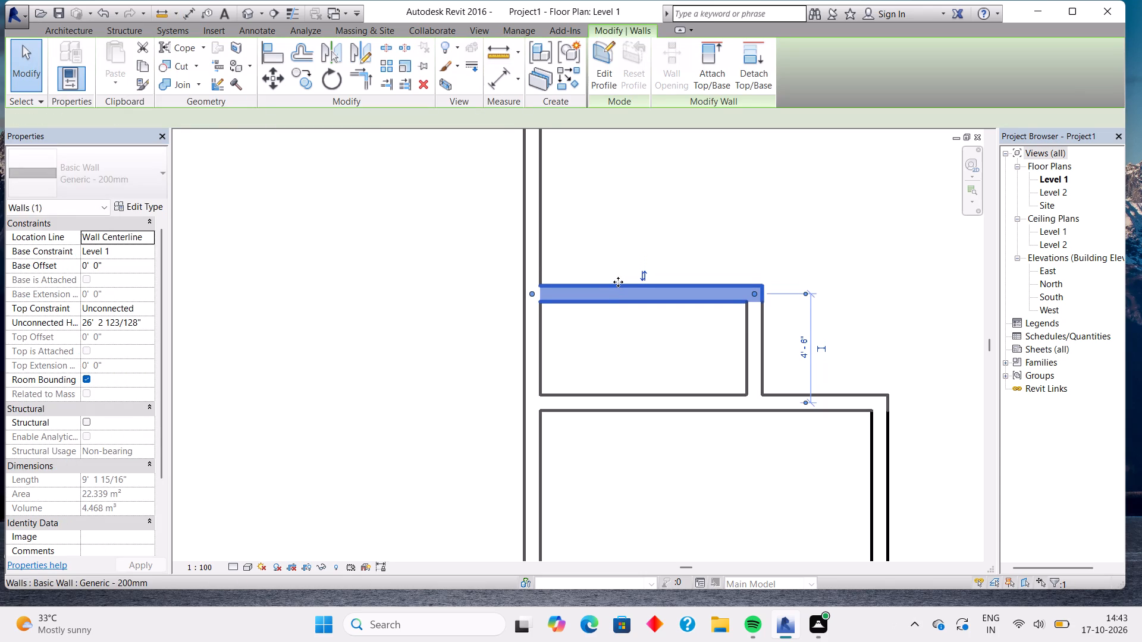
pyautogui.press('Down')
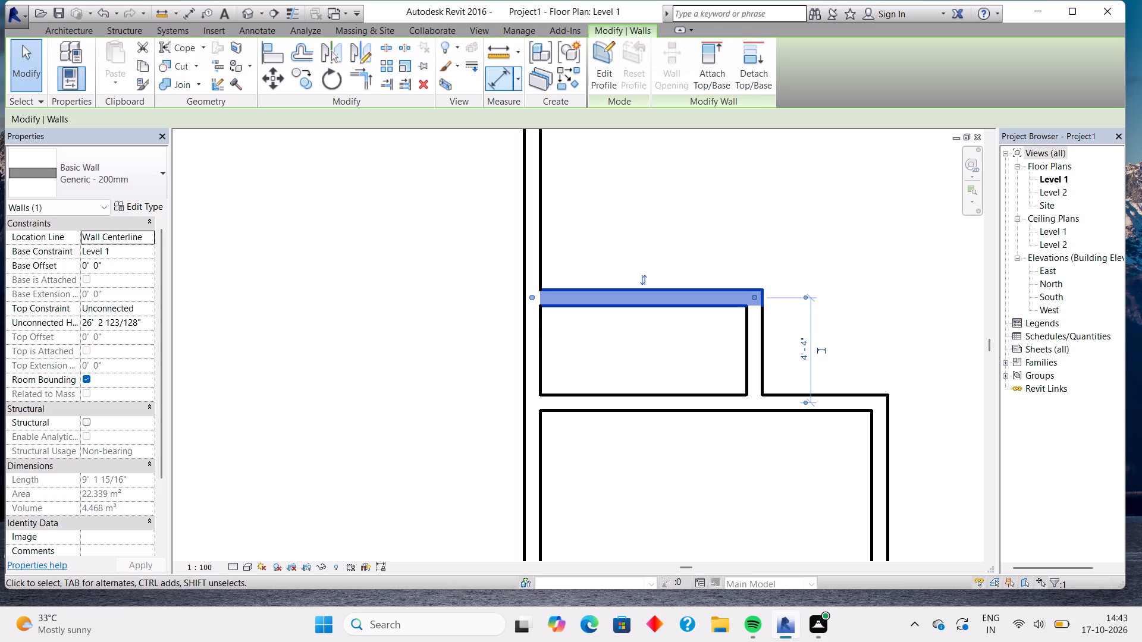
# Remeasure the small room's clear depth between its upper and lower horizontal walls.
pyautogui.click(506, 85)
pyautogui.click(630, 304)
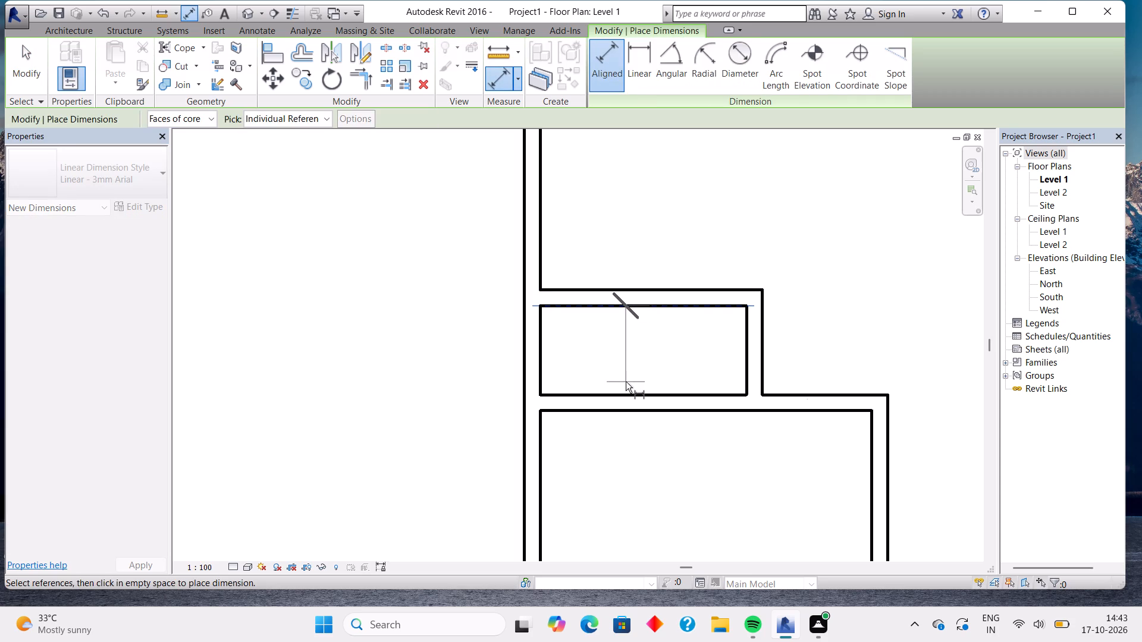
pyautogui.click(620, 397)
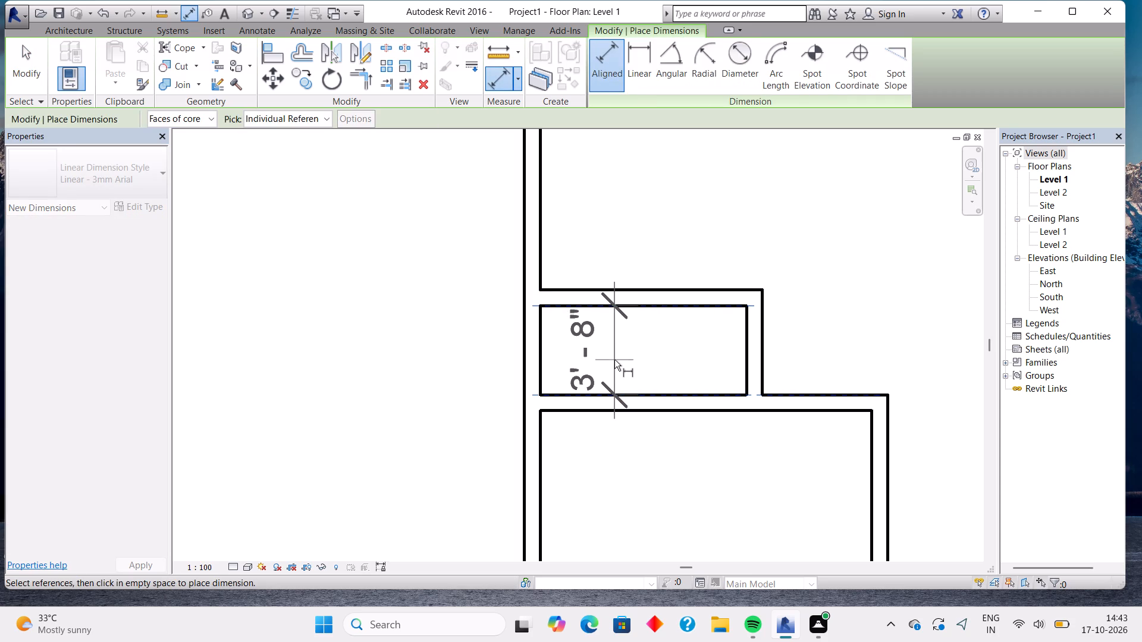
pyautogui.press('Escape')
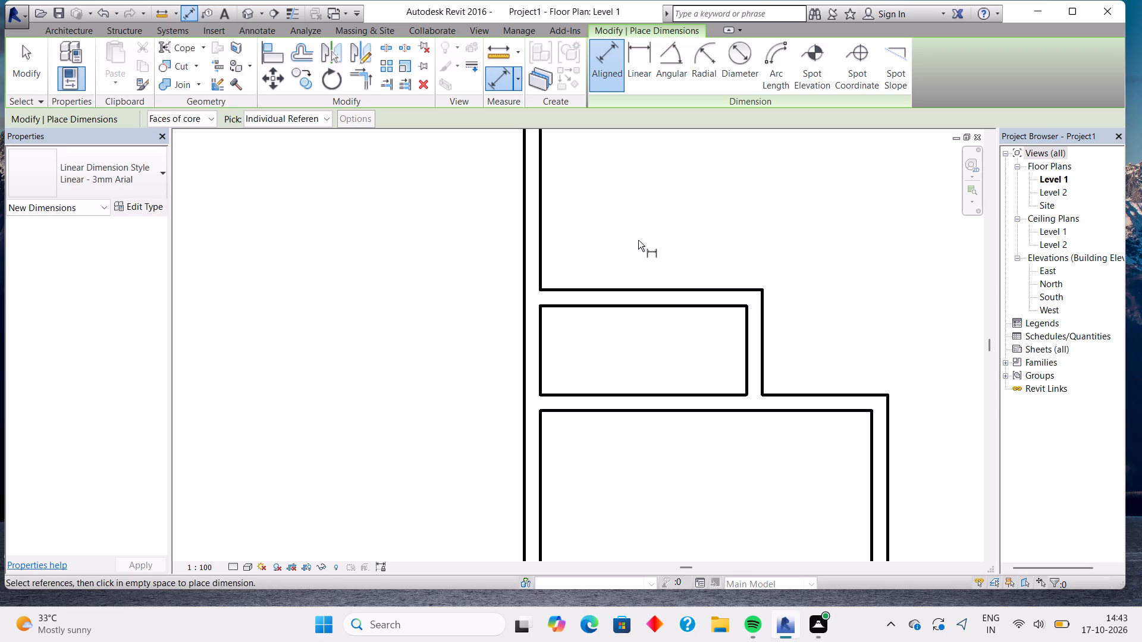
# Draw two walls enclosing a smaller room above the small room, against the left exterior wall, about 4' 6" wide by 3' 4" deep clear.
pyautogui.click(88, 29)
pyautogui.click(61, 60)
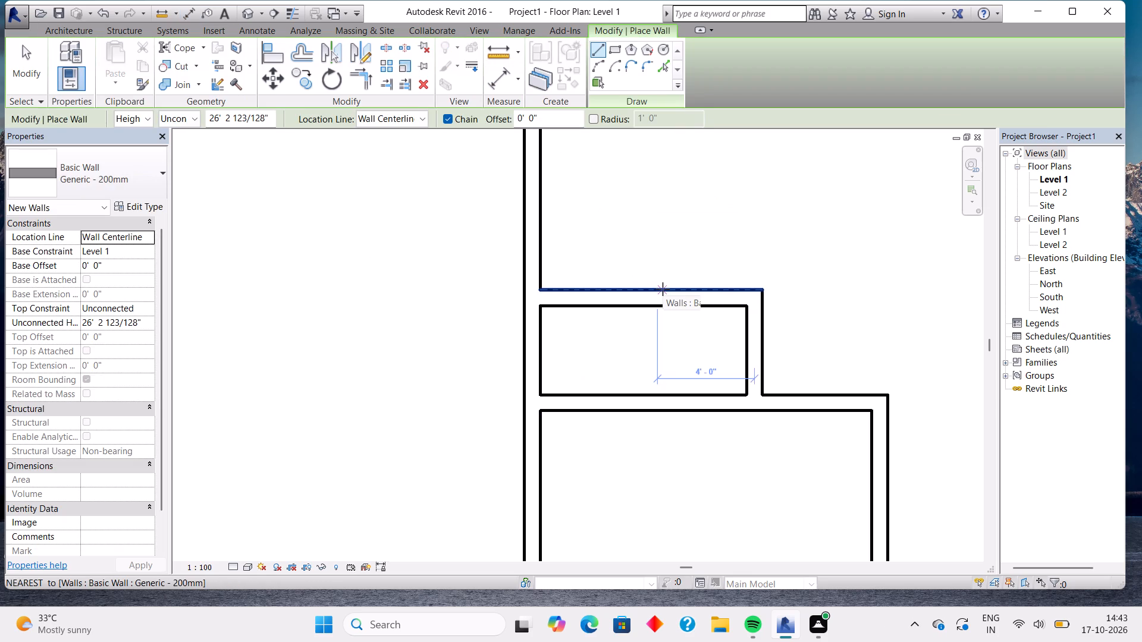
pyautogui.click(663, 289)
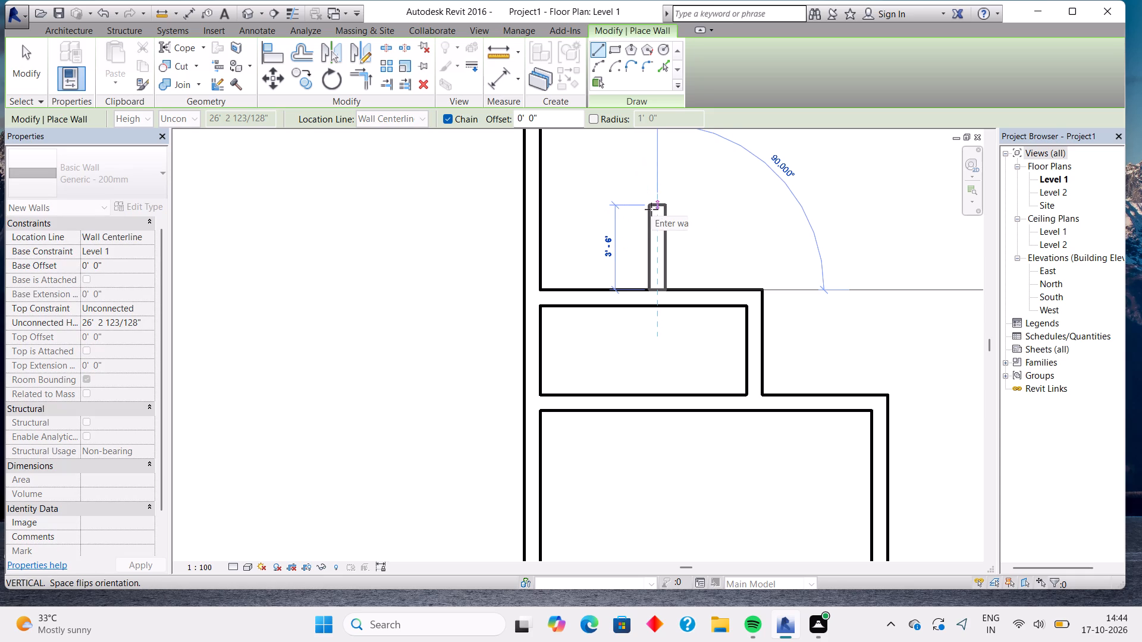
pyautogui.scroll(4, 651, 209)
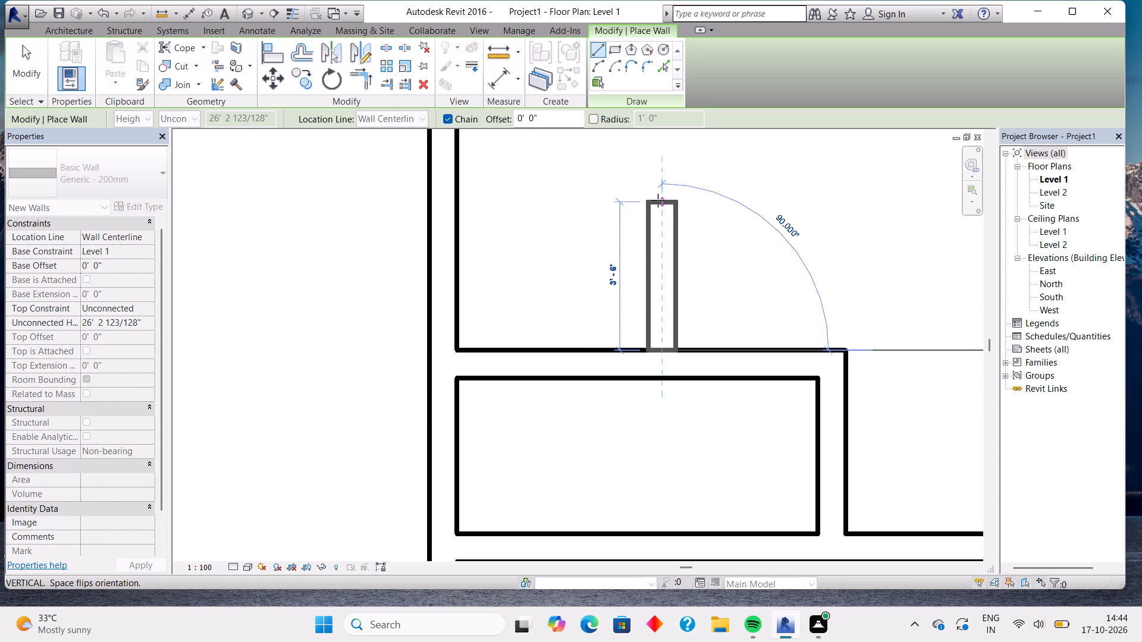
pyautogui.click(658, 196)
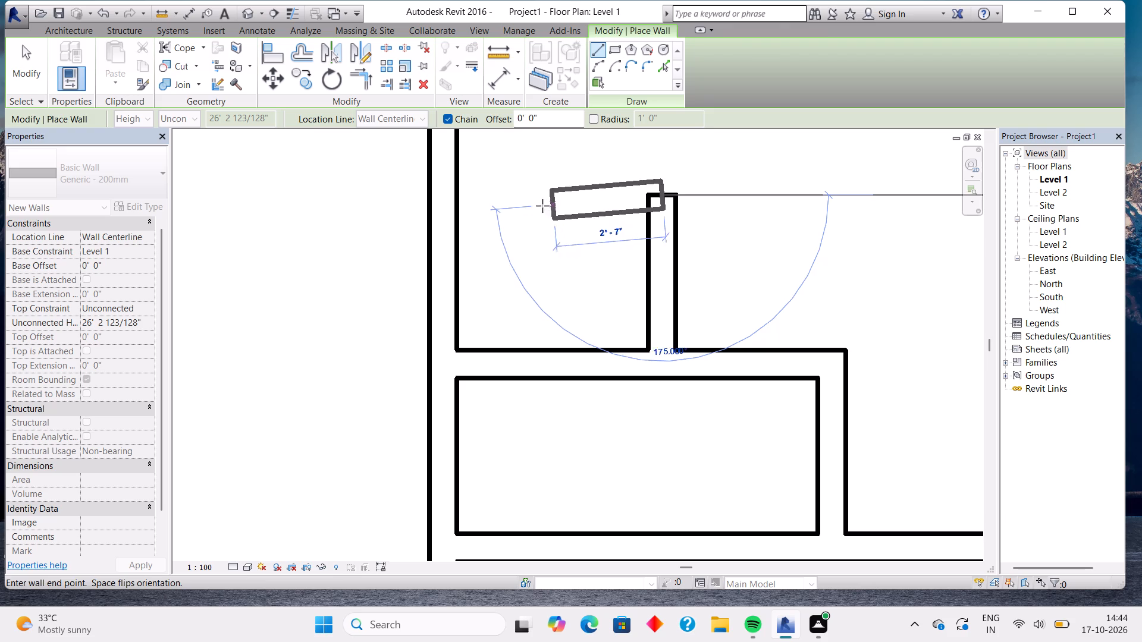
pyautogui.click(462, 189)
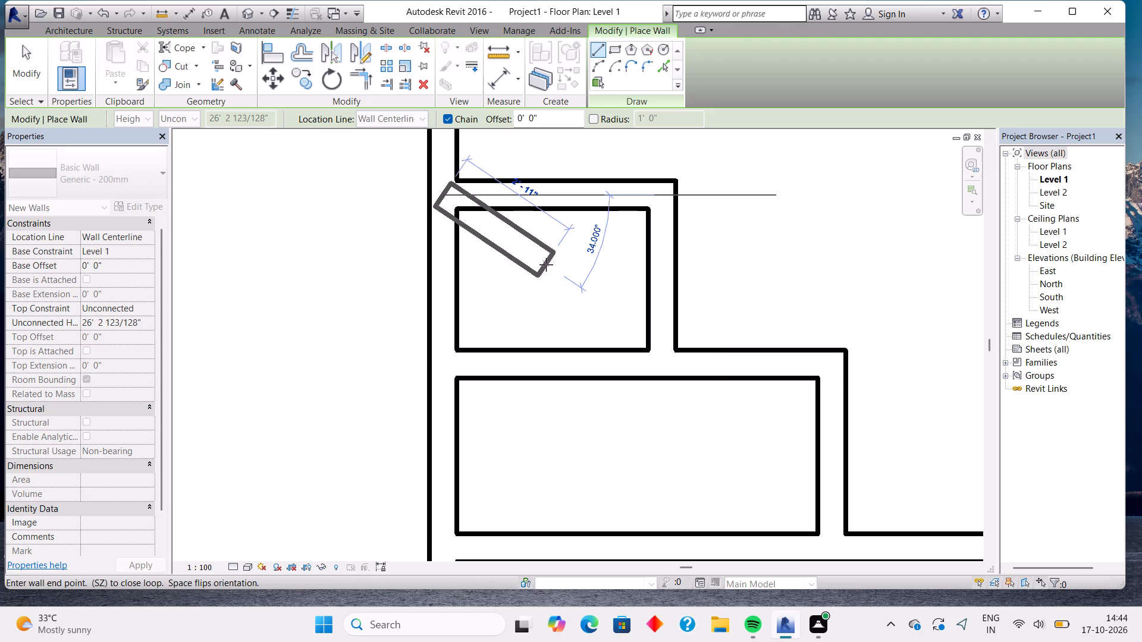
pyautogui.scroll(-4, 546, 265)
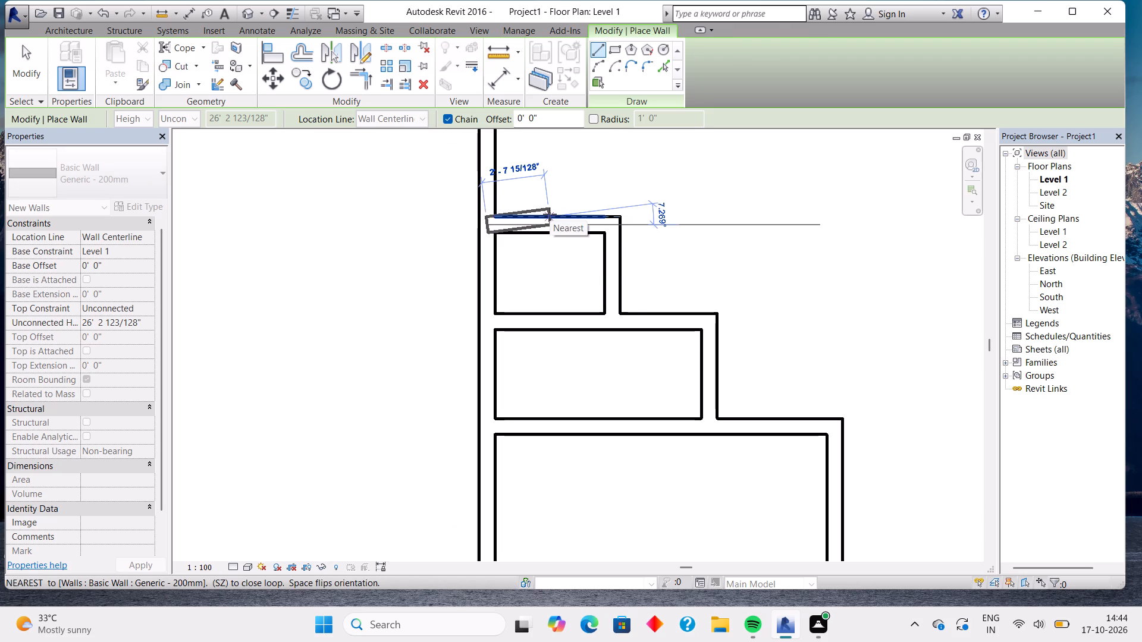
pyautogui.press('Escape')
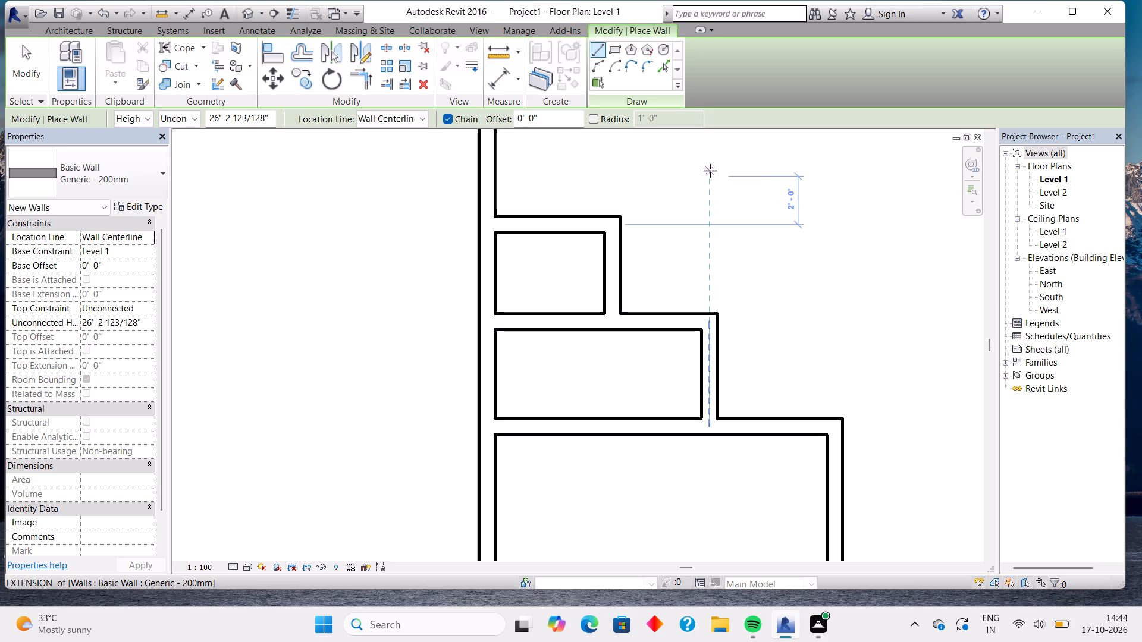
# Measure the new topmost room's clear depth and clear width.
pyautogui.click(488, 77)
pyautogui.click(562, 311)
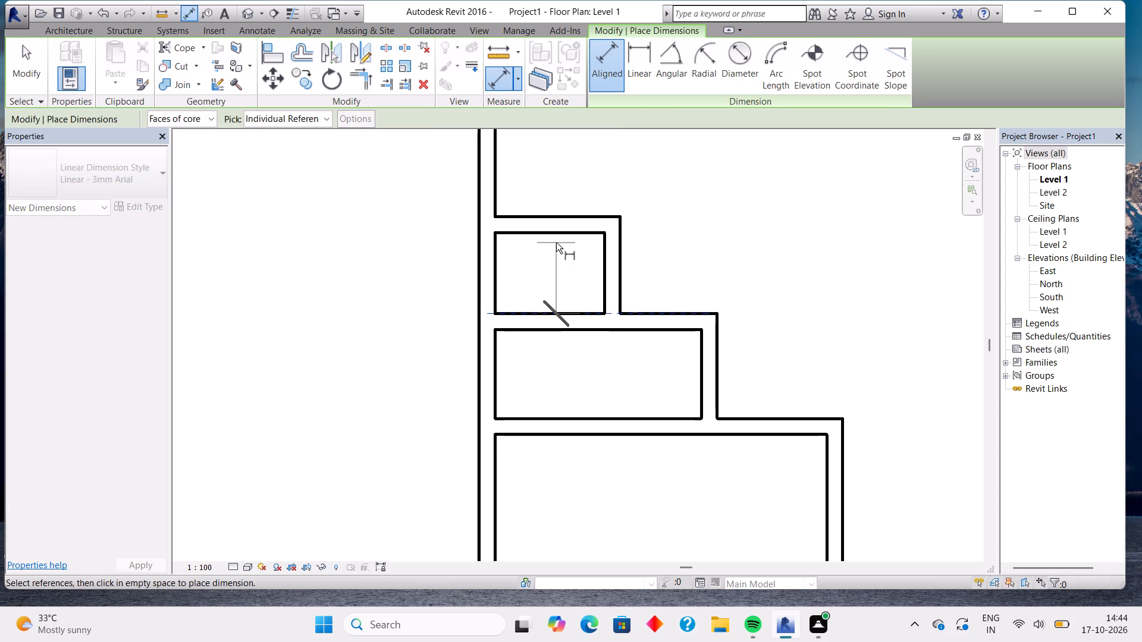
pyautogui.click(554, 233)
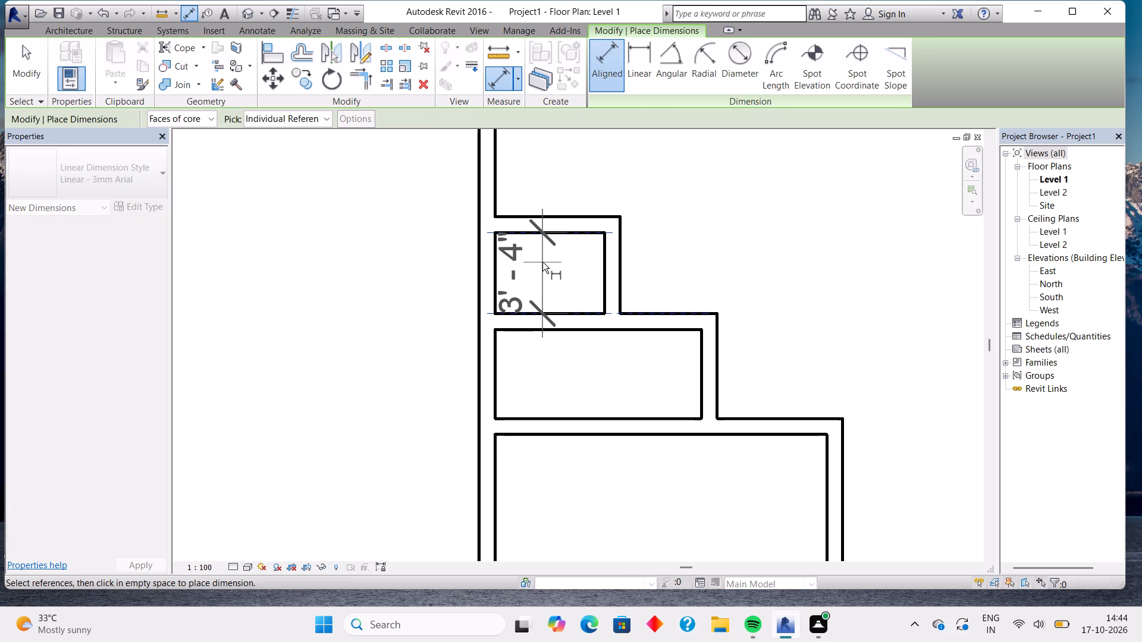
pyautogui.press('Escape')
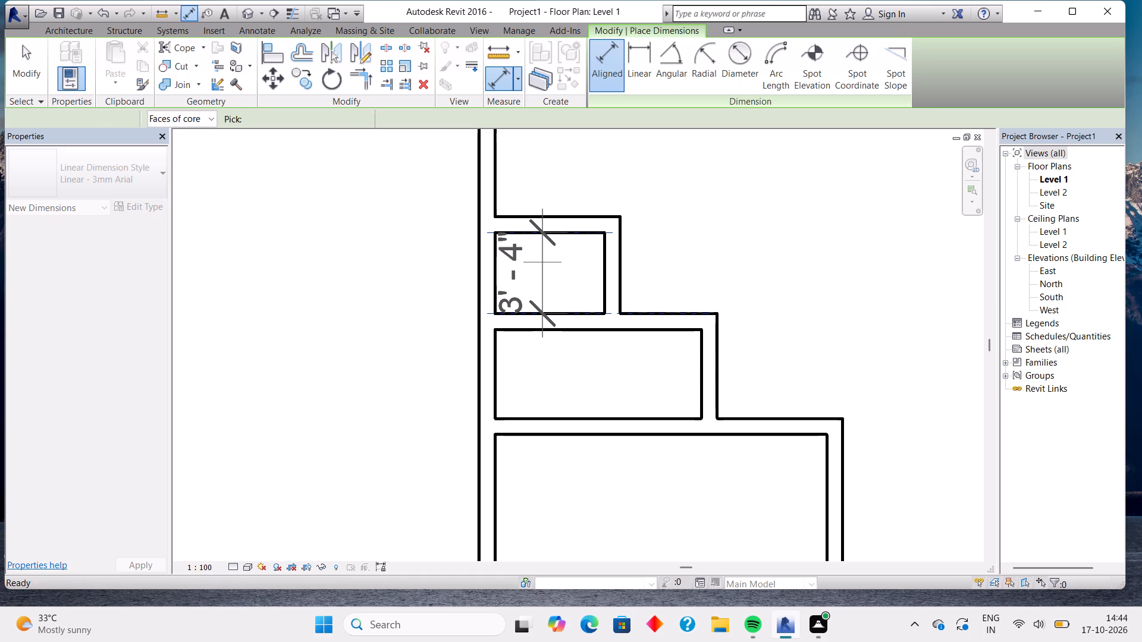
pyautogui.click(499, 262)
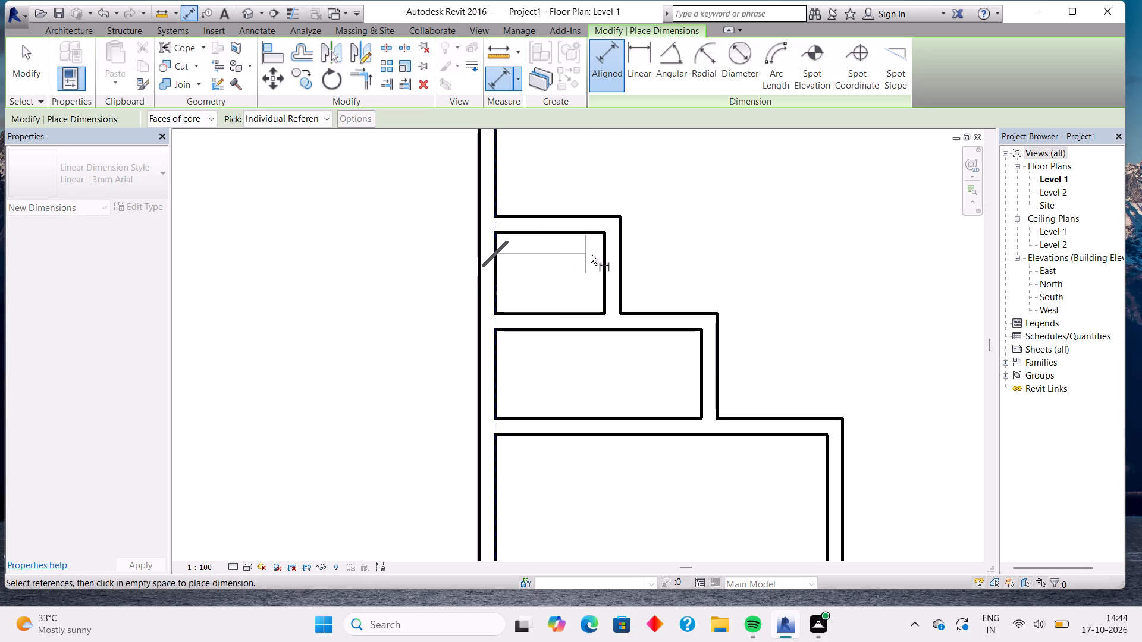
pyautogui.click(604, 253)
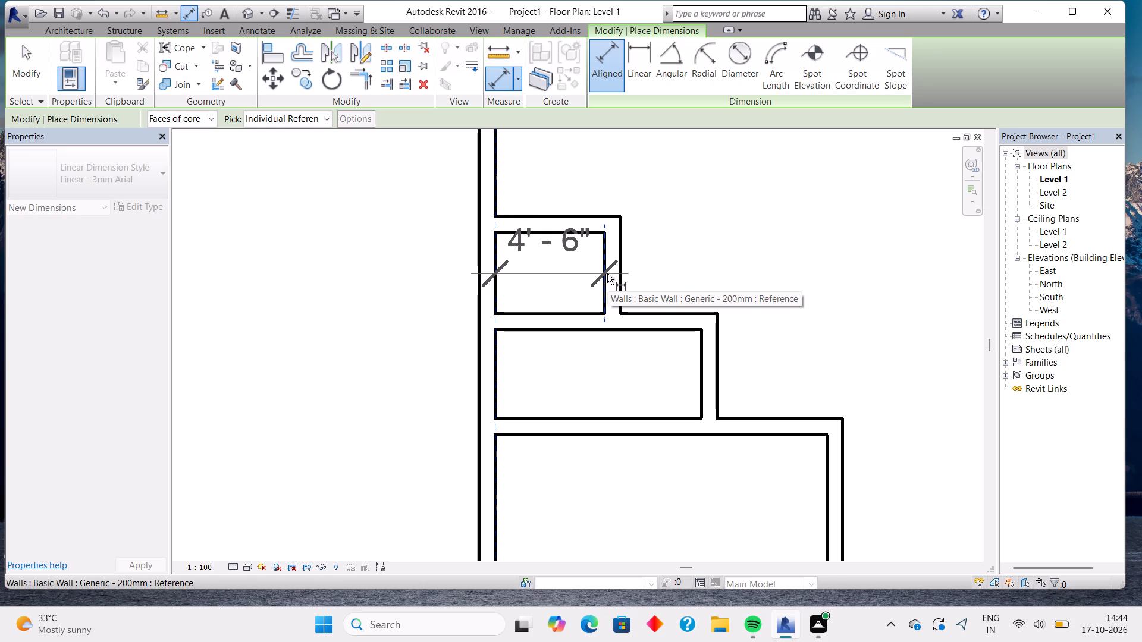
pyautogui.press('Escape')
pyautogui.press('Escape')
# Nudge the new room's right wall two increments right, to about 4' 10" clear width.
pyautogui.click(607, 273)
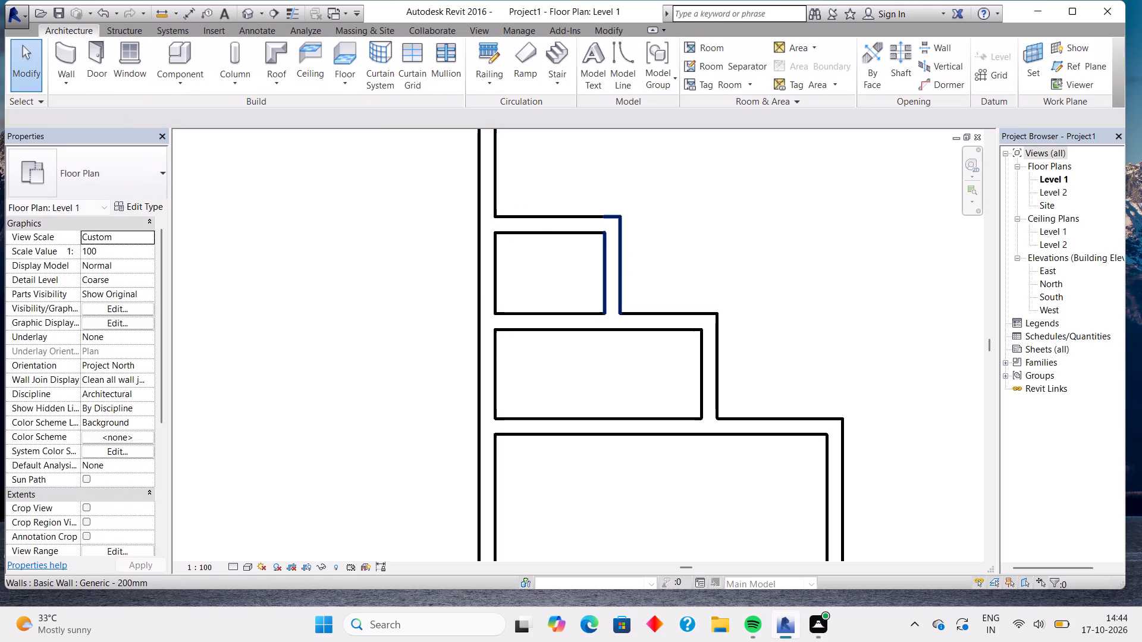
pyautogui.press('Right')
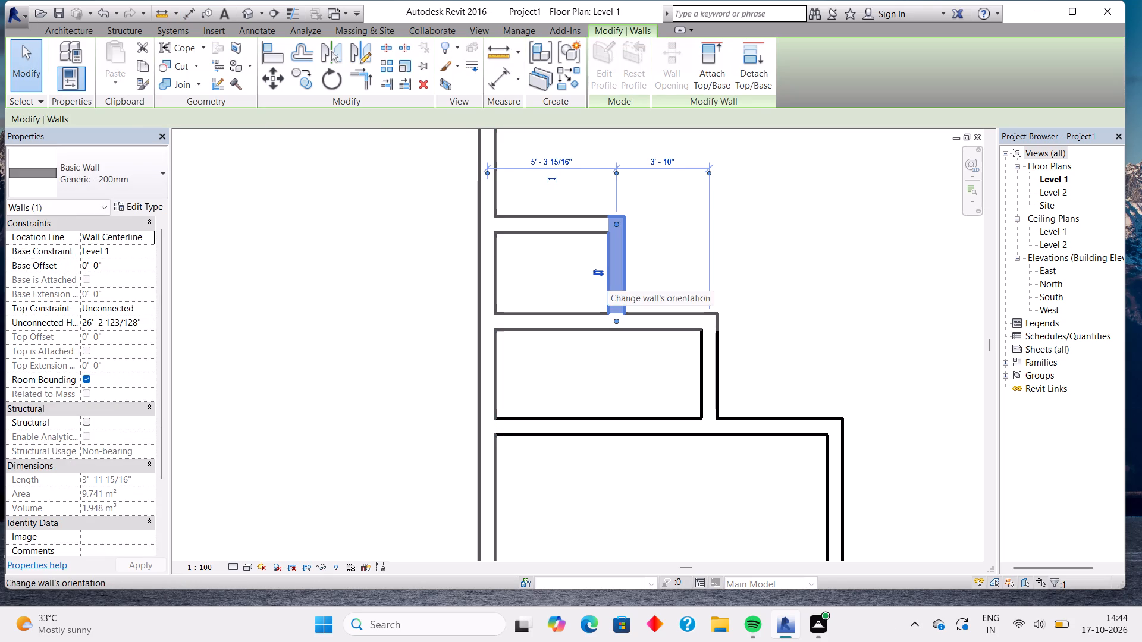
pyautogui.press('Right')
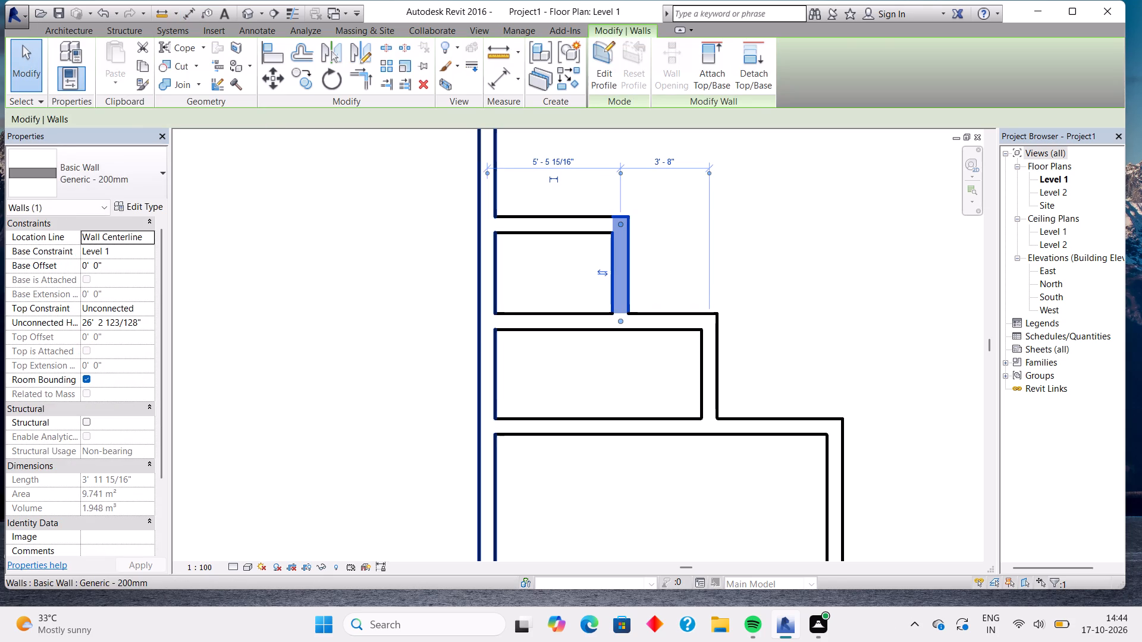
# Remeasure the new room's clear width between the exterior wall and its right wall.
pyautogui.click(498, 86)
pyautogui.click(492, 276)
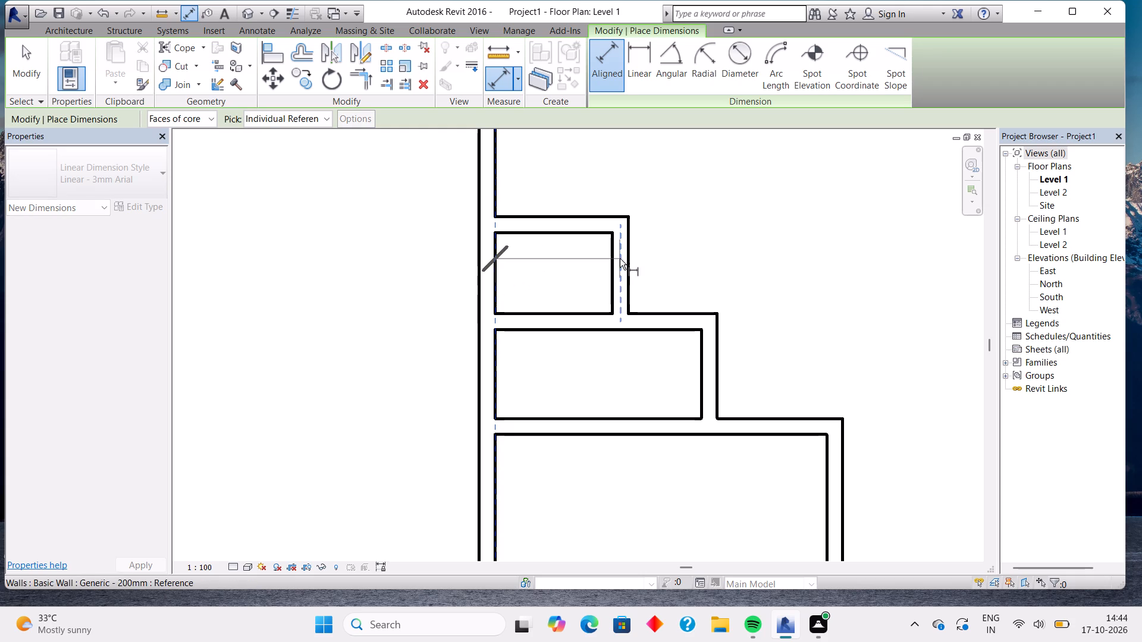
pyautogui.click(614, 259)
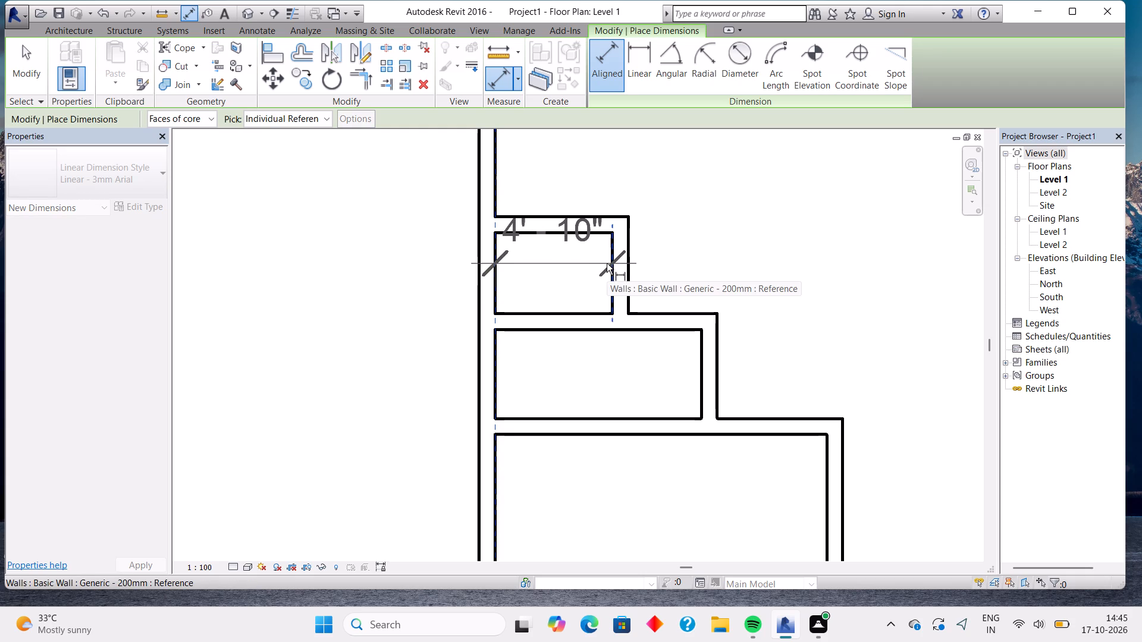
pyautogui.scroll(3, 607, 263)
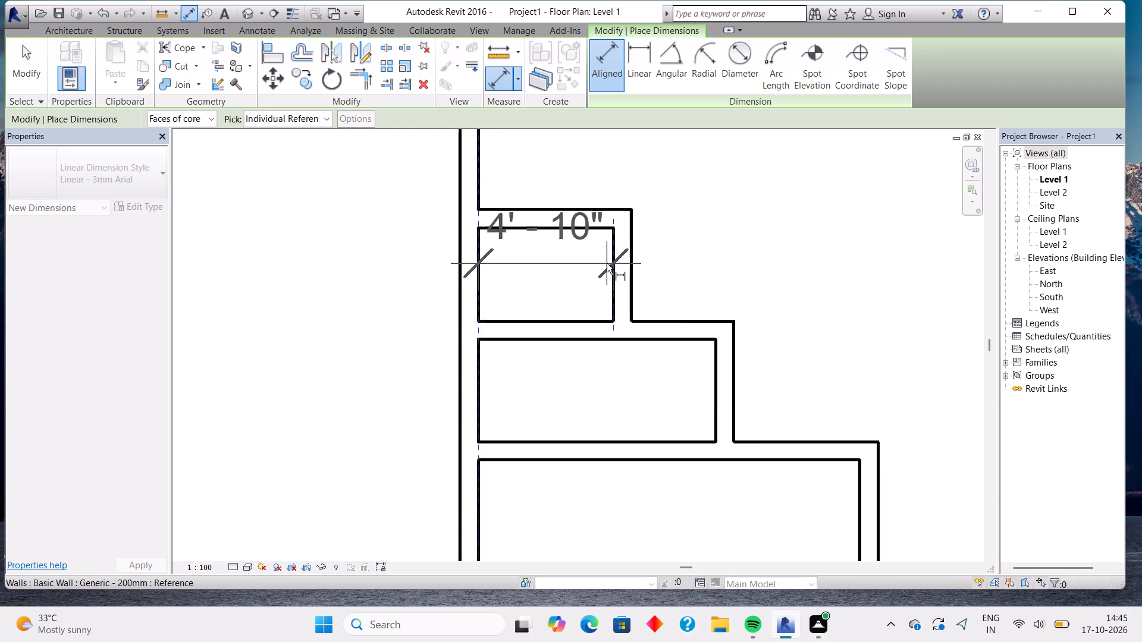
pyautogui.press('Escape')
pyautogui.press('Escape')
# Nudge the new room's right wall one increment left, to about 5' 4" between wall centerlines.
pyautogui.click(607, 263)
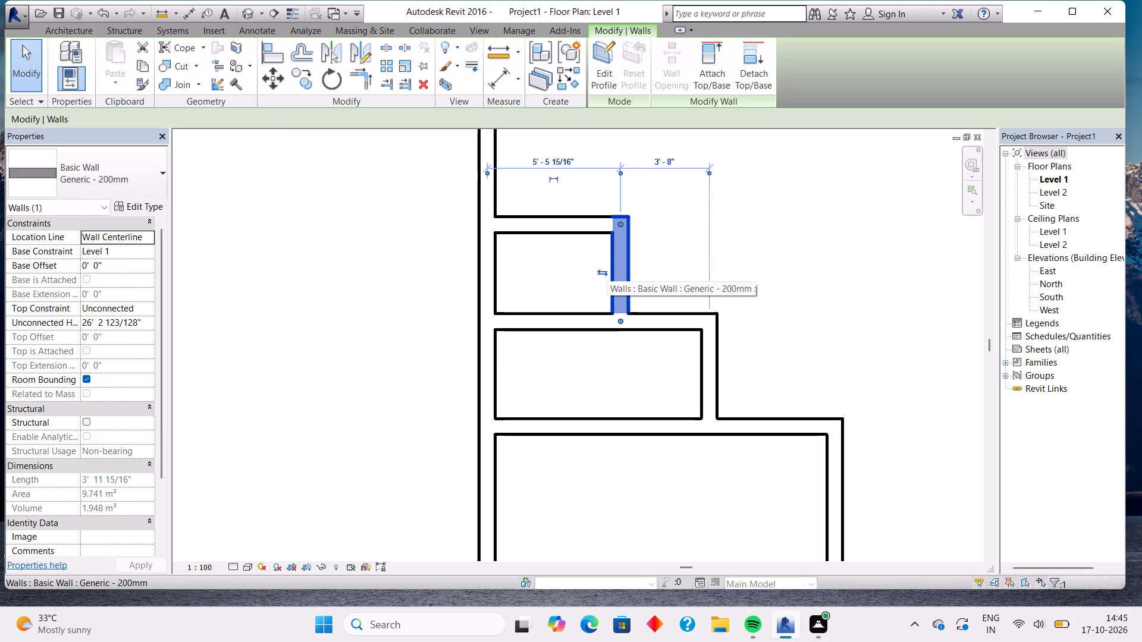
pyautogui.press('Left')
pyautogui.press('Escape')
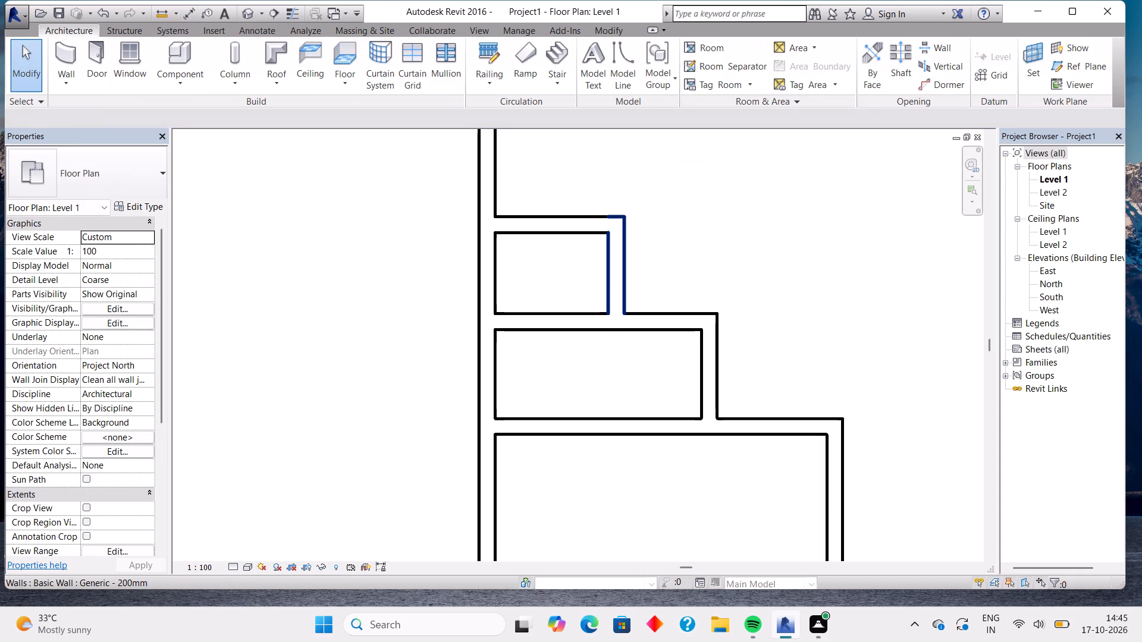
# Remeasure the new room's clear depth between its upper and lower horizontal walls.
pyautogui.click(567, 222)
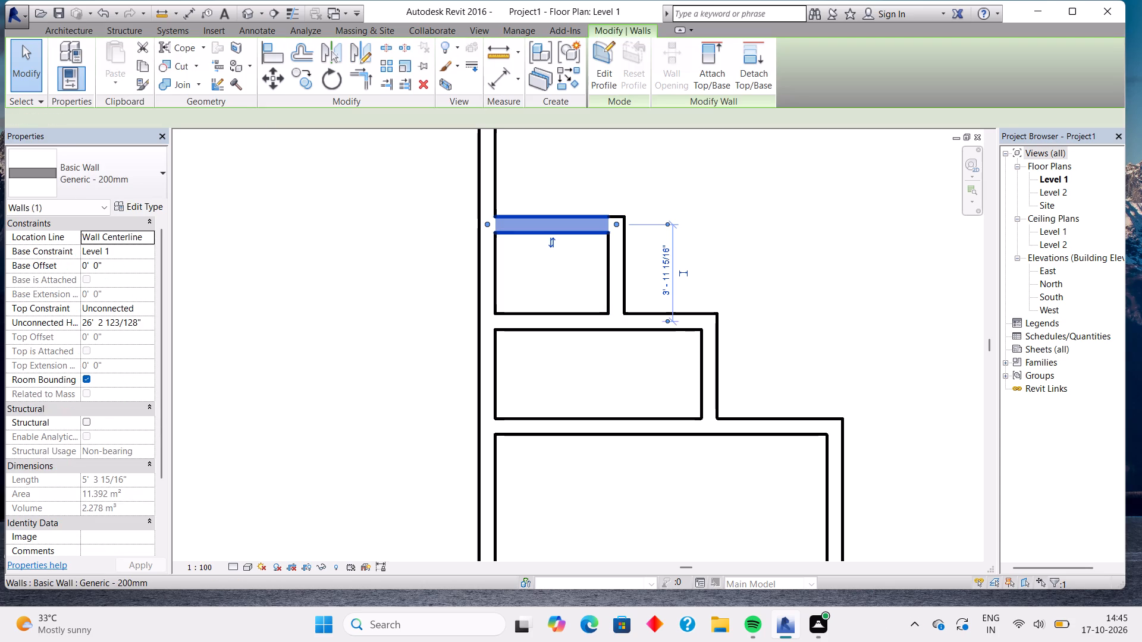
pyautogui.click(486, 75)
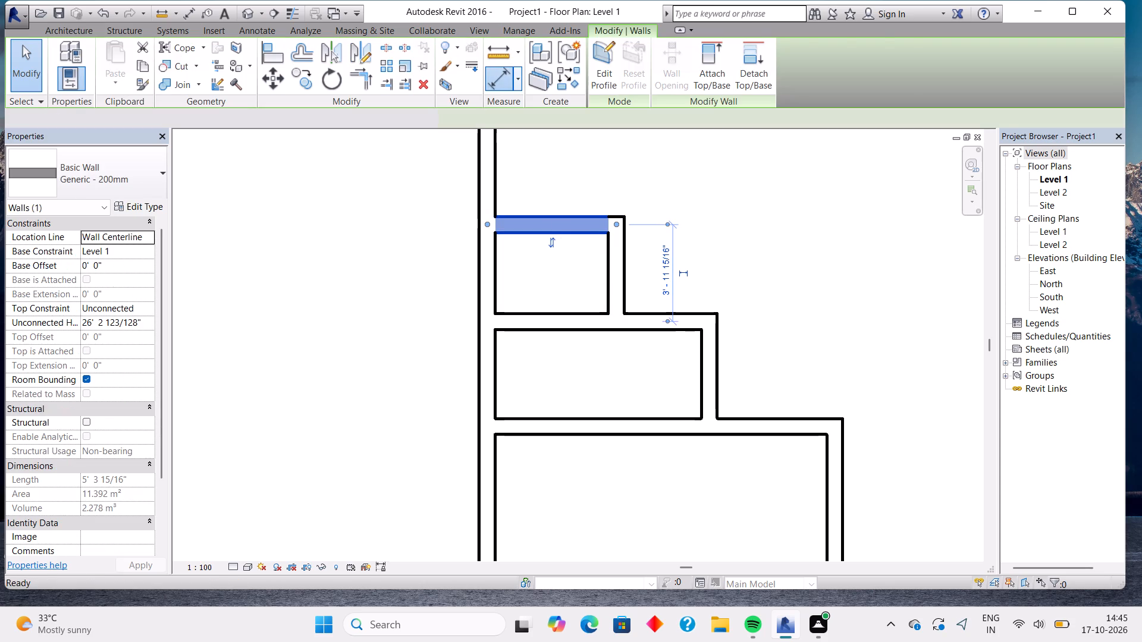
pyautogui.click(560, 232)
pyautogui.click(566, 313)
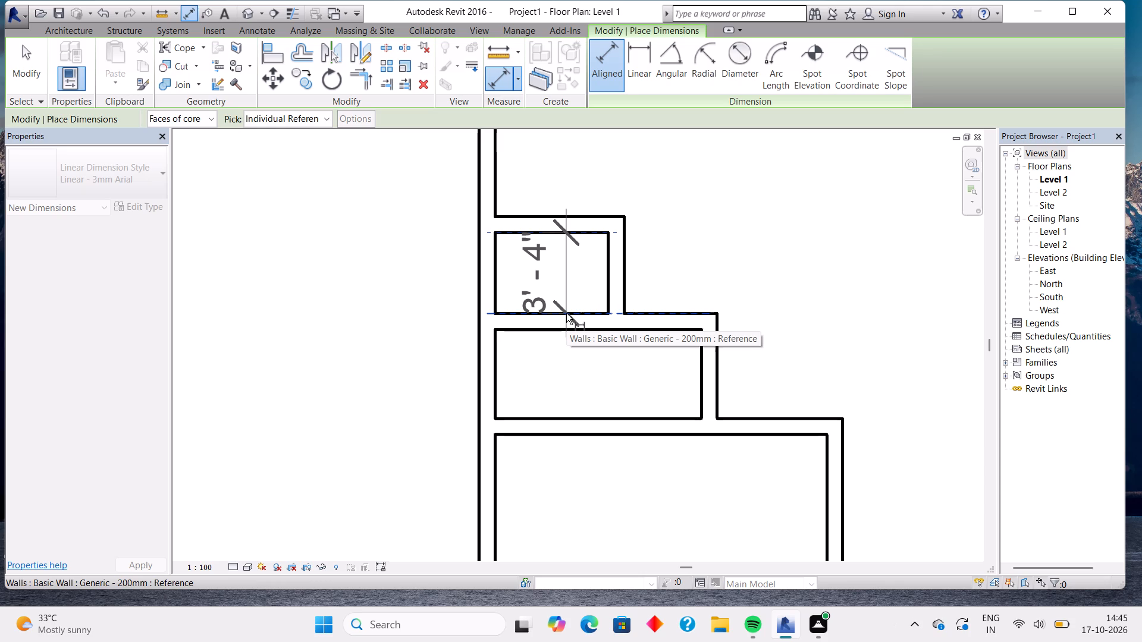
pyautogui.press('Escape')
pyautogui.press('Escape')
# Nudge the new room's upper horizontal wall two increments up, to about 4' 4" between wall centerlines.
pyautogui.click(572, 239)
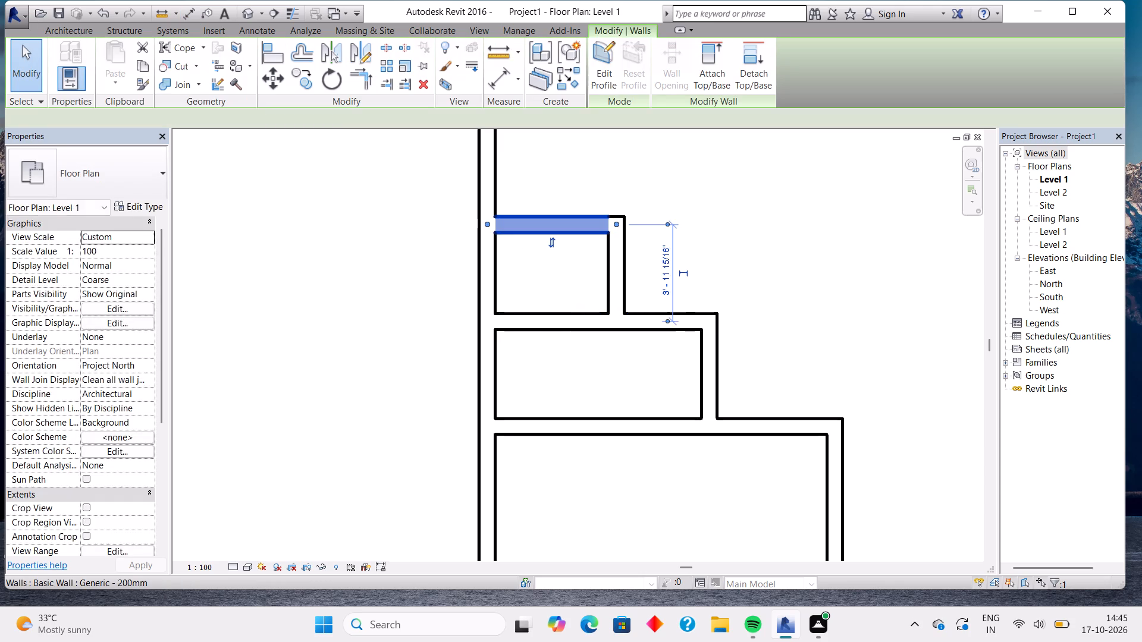
pyautogui.press('Up')
pyautogui.press('Up')
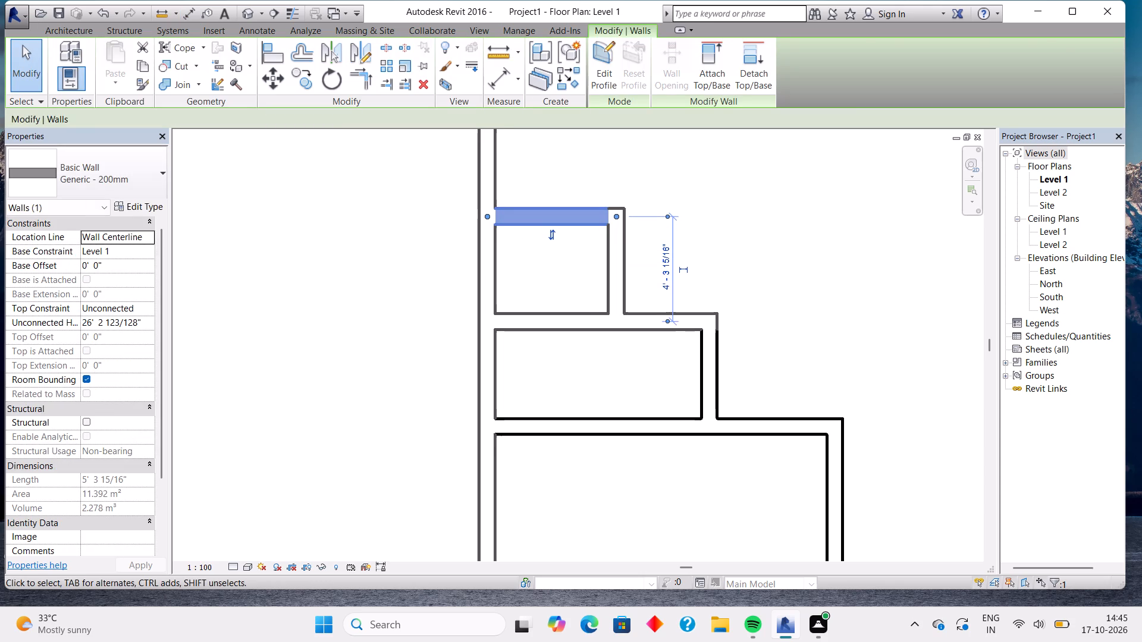
pyautogui.press('Escape')
# Remeasure the clear depth of the smallest stacked room between its upper and lower horizontal walls.
pyautogui.click(70, 62)
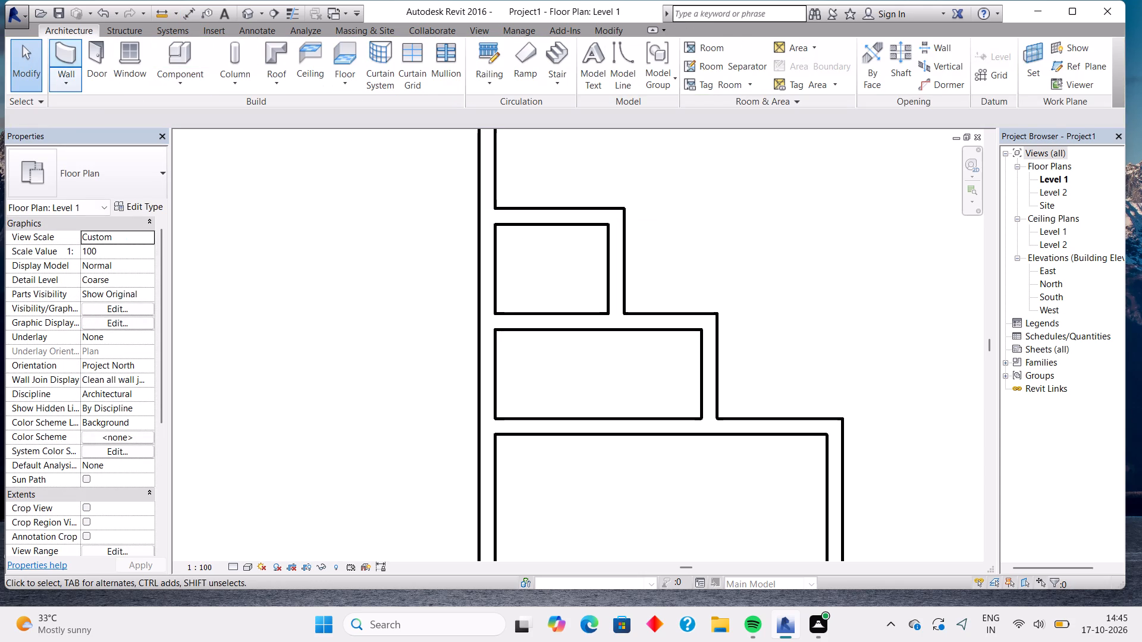
pyautogui.click(495, 81)
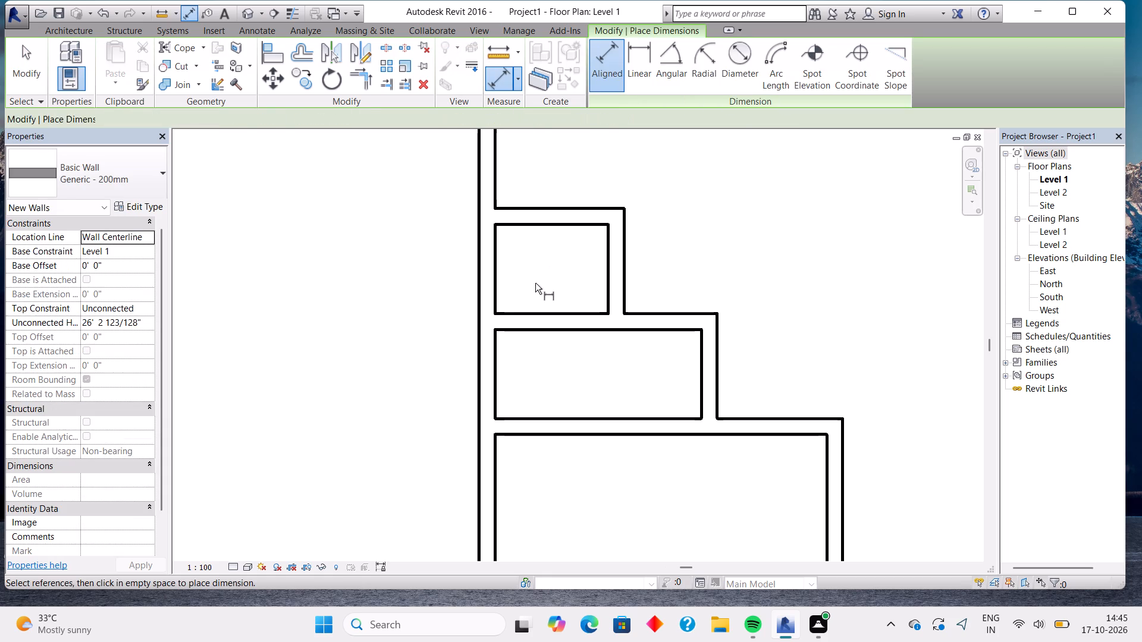
pyautogui.click(535, 307)
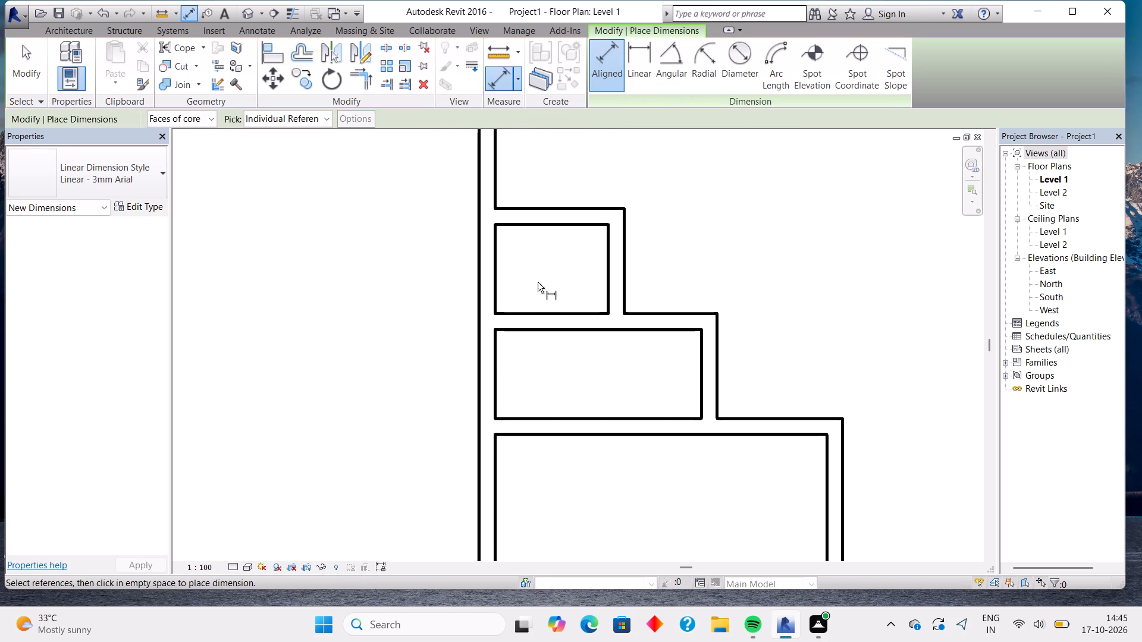
pyautogui.click(541, 319)
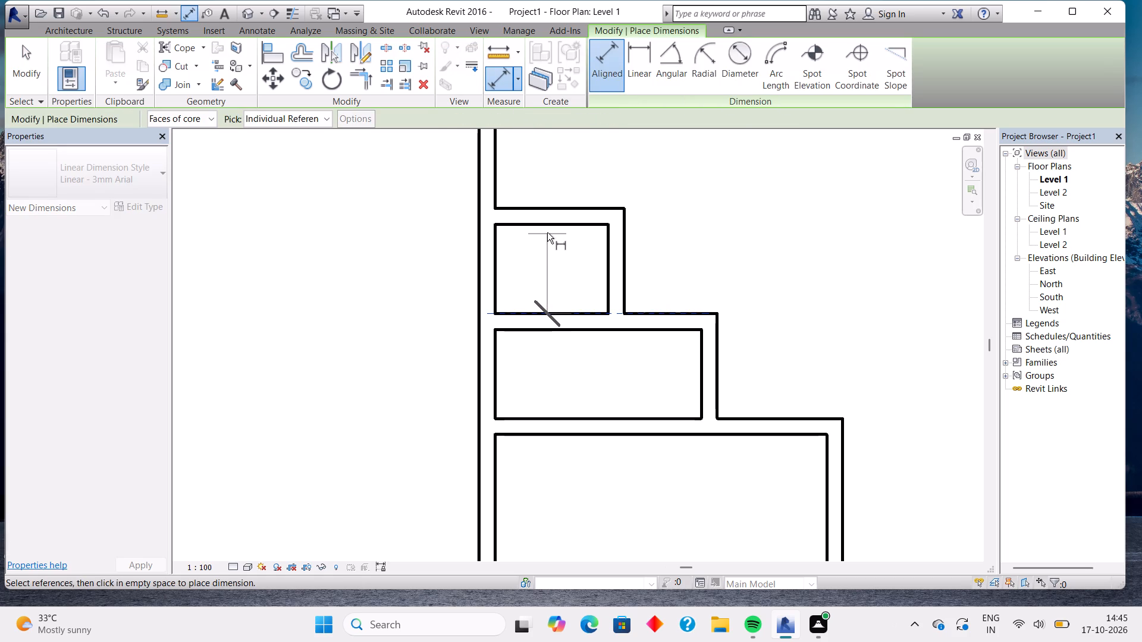
pyautogui.click(546, 223)
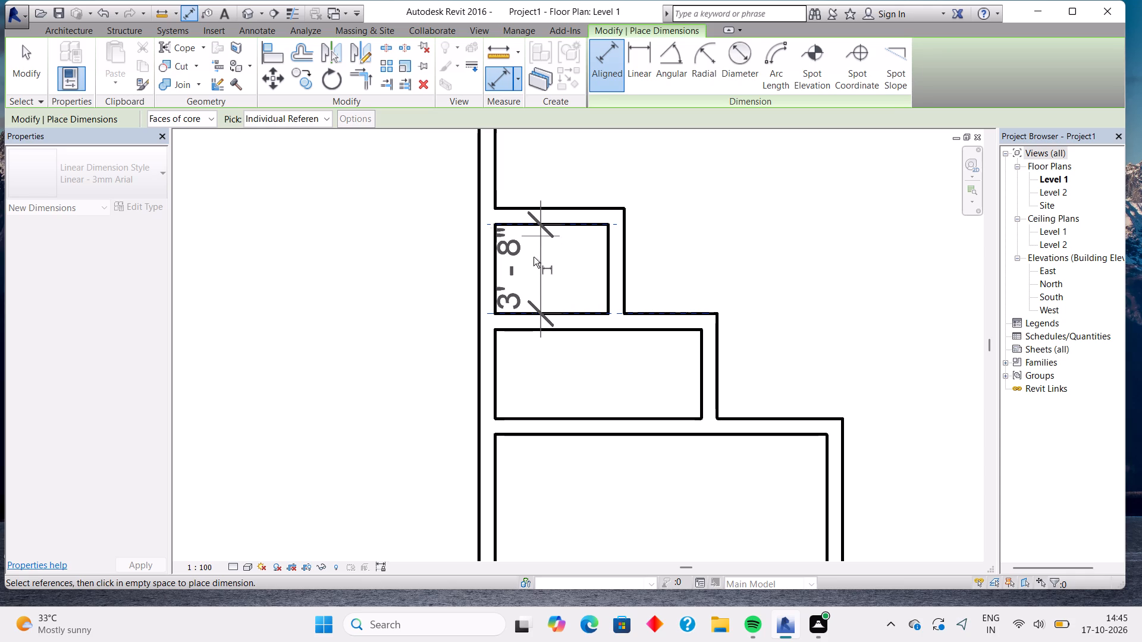
pyautogui.press('Escape')
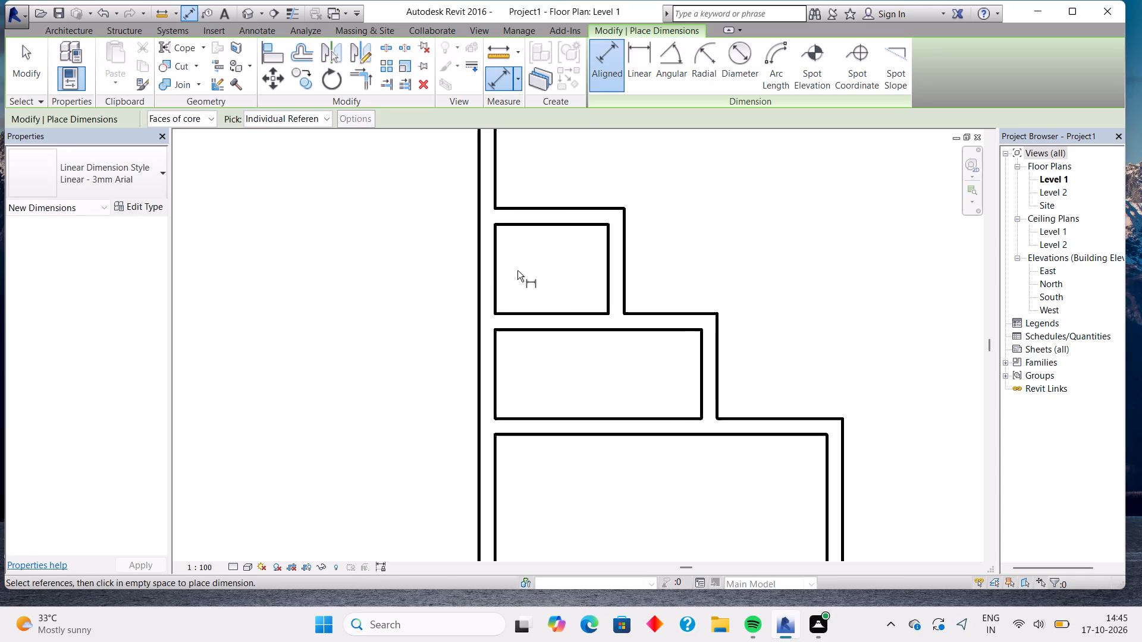
# Remeasure the smallest stacked room's clear width between the exterior wall and its right wall.
pyautogui.click(497, 271)
pyautogui.click(606, 266)
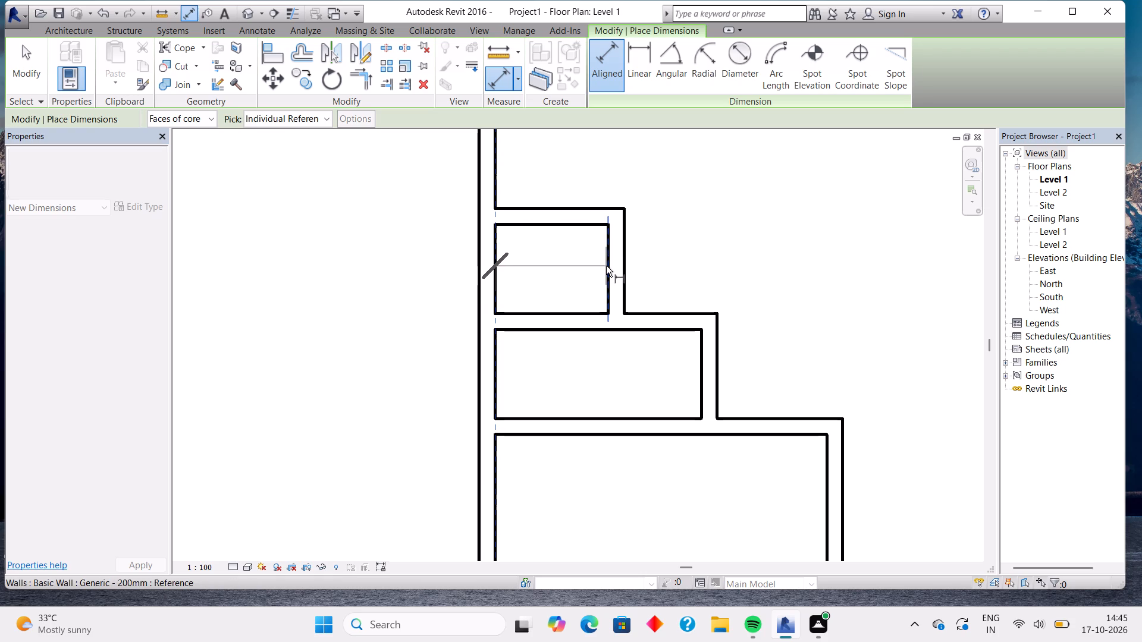
pyautogui.press('Escape')
pyautogui.press('Escape')
# Nudge the smallest stacked room's right wall one increment to the right.
pyautogui.click(613, 263)
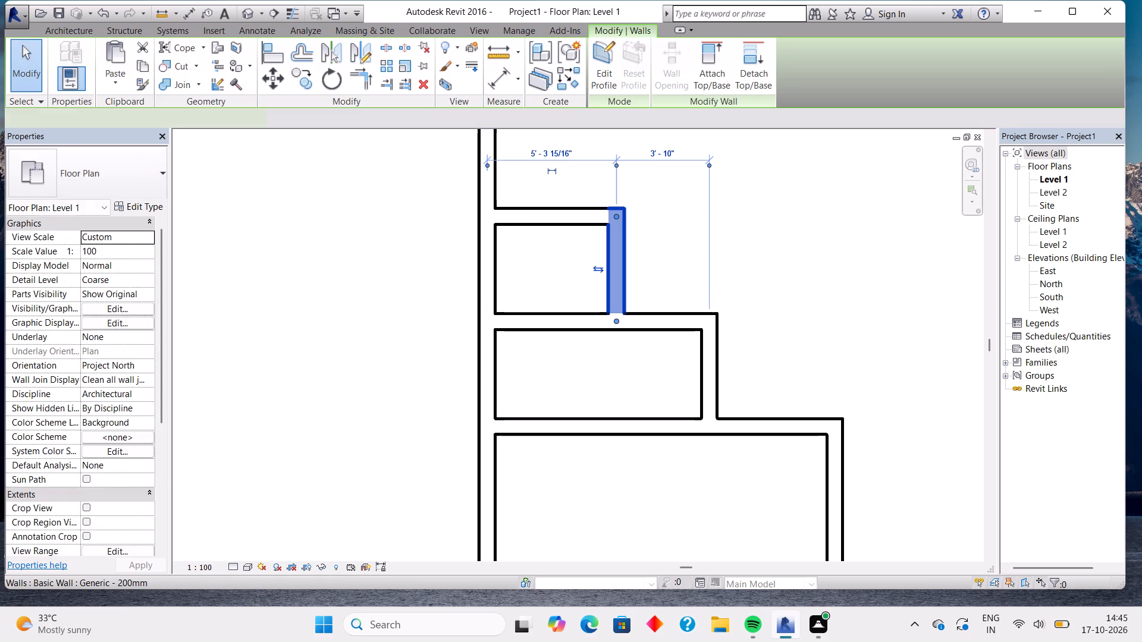
pyautogui.press('Right')
pyautogui.press('Escape')
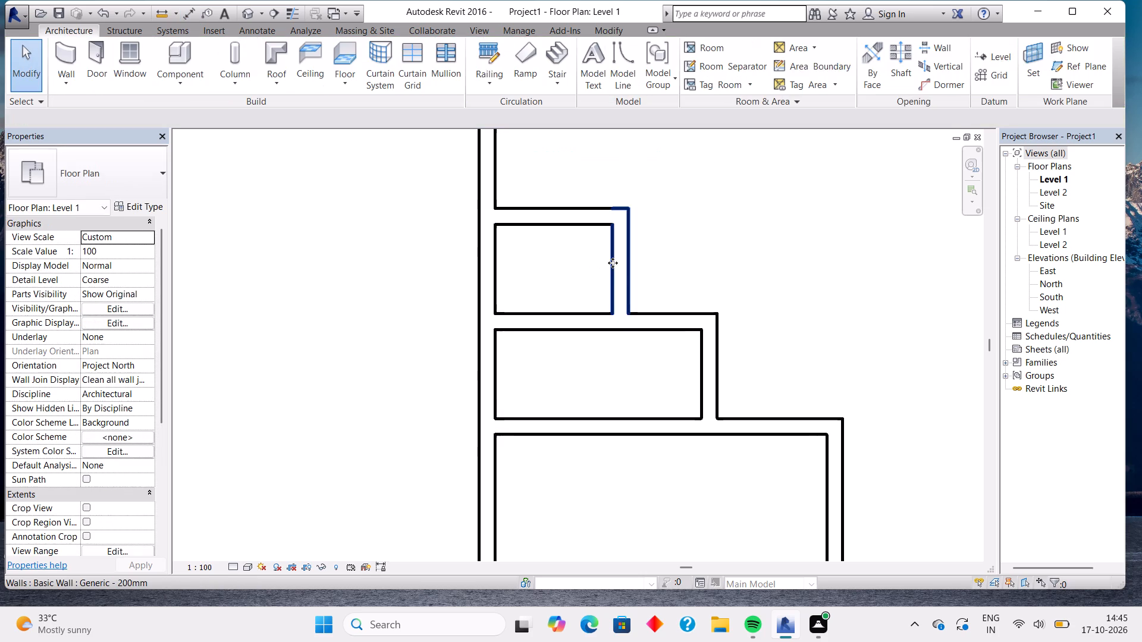
# Draw a vertical wall from the lowest room's upper-right corner up to align with the smallest room's upper wall.
pyautogui.scroll(-4, 613, 263)
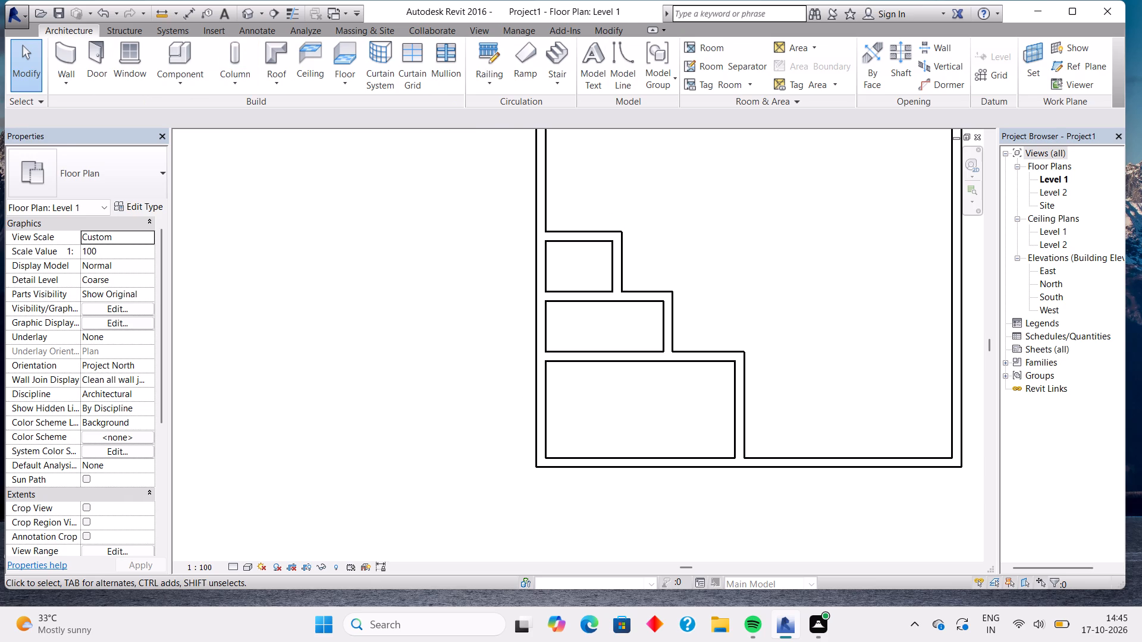
pyautogui.click(58, 55)
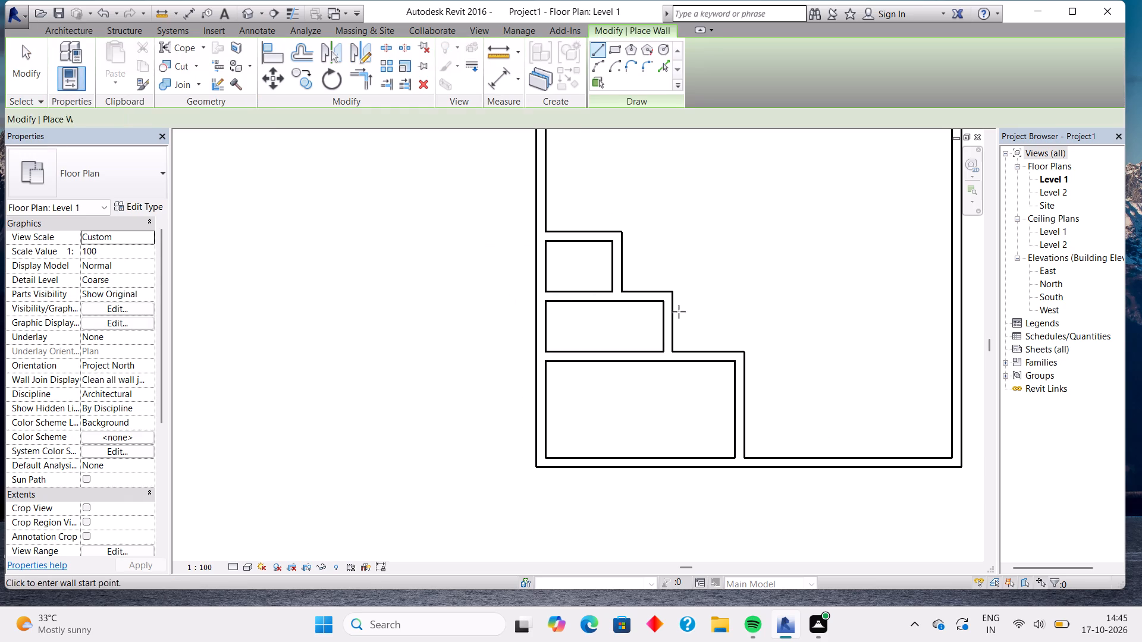
pyautogui.click(738, 352)
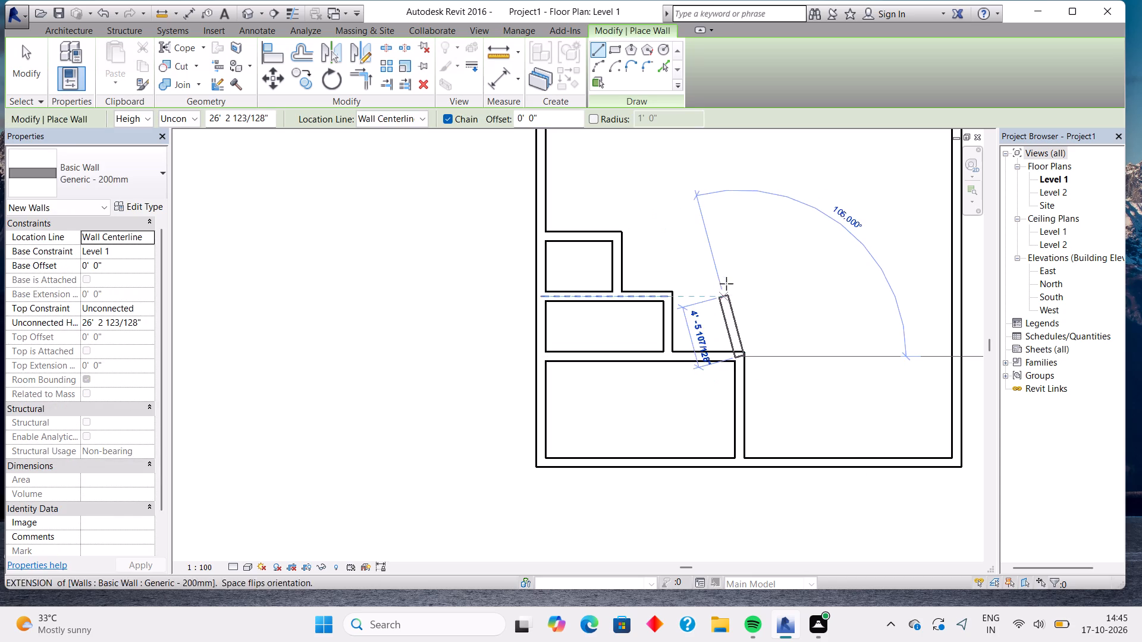
pyautogui.scroll(6, 710, 341)
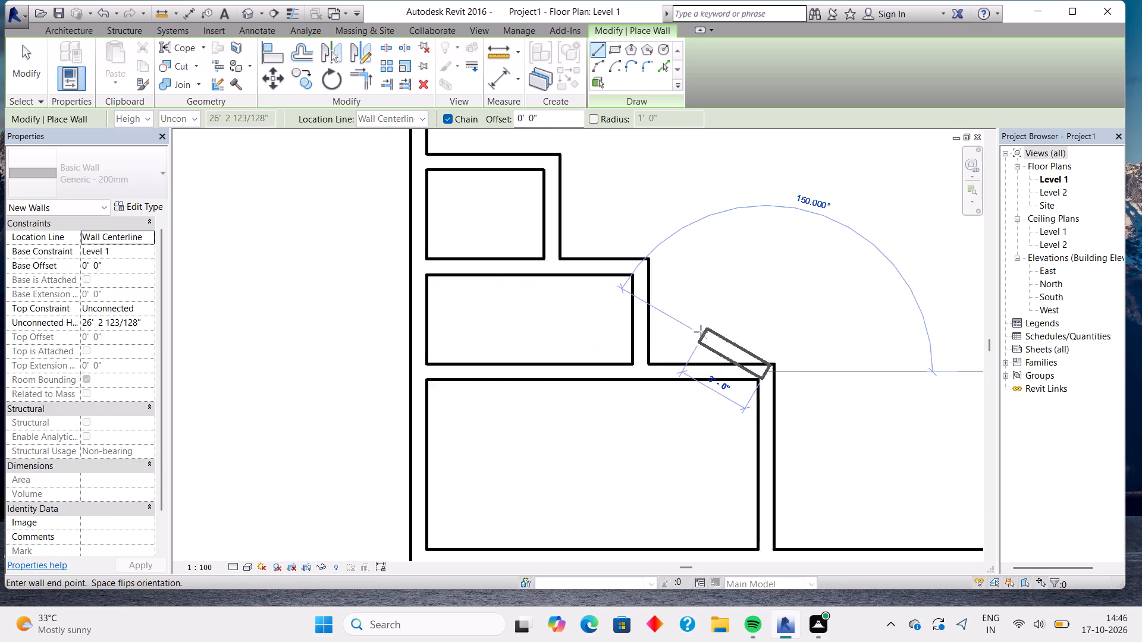
pyautogui.scroll(2, 701, 332)
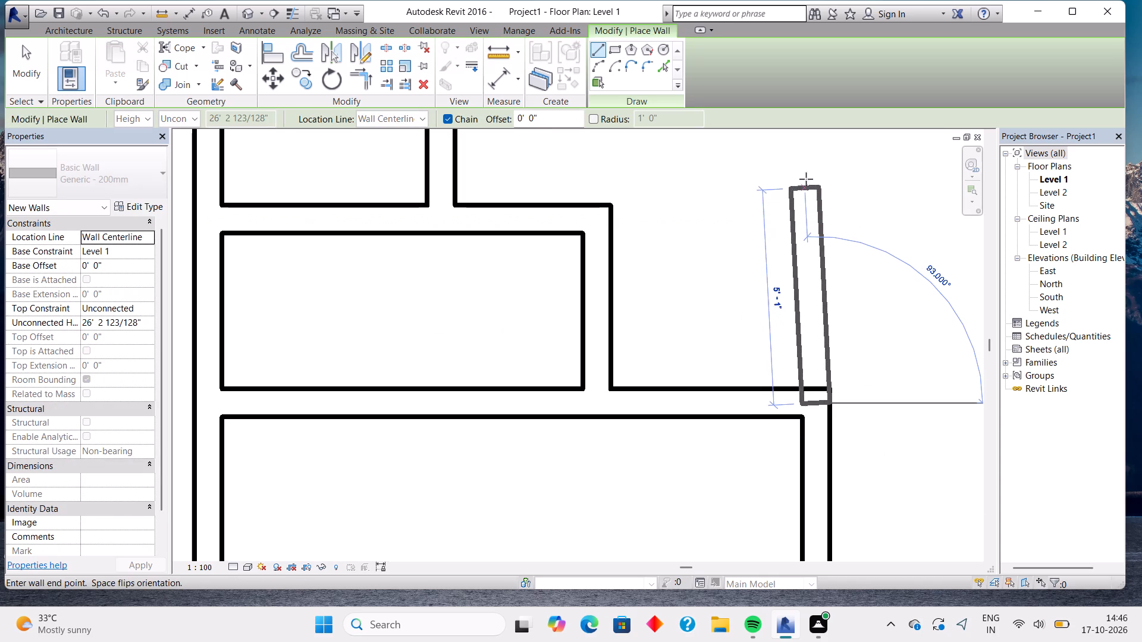
pyautogui.moveTo(812, 163); pyautogui.dragTo(788, 284, button='middle')
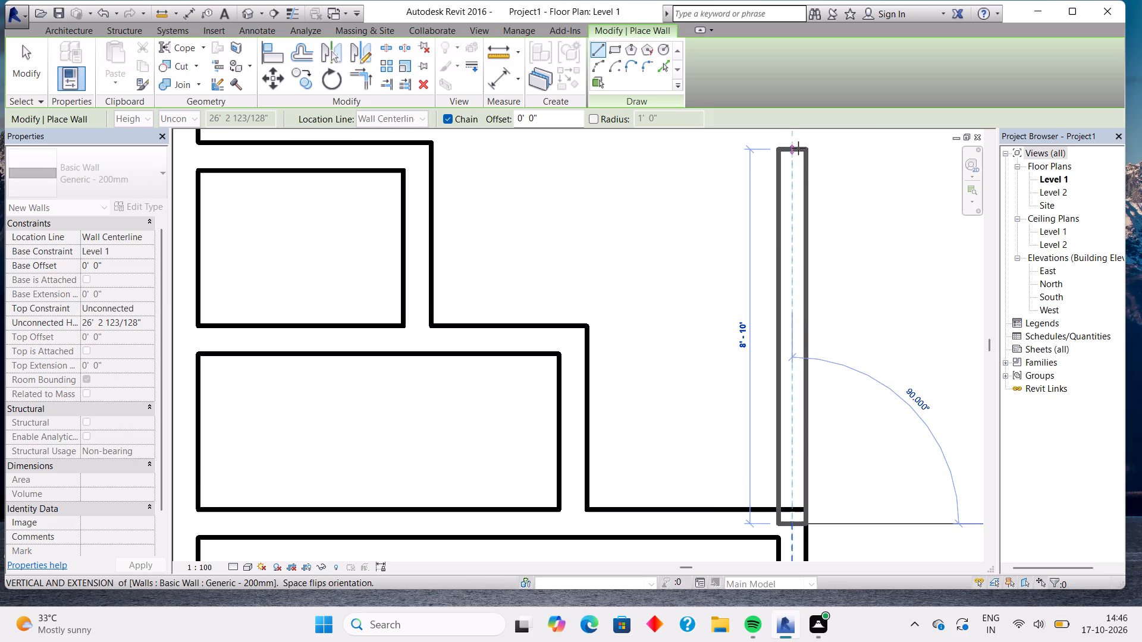
pyautogui.moveTo(798, 146); pyautogui.dragTo(821, 243, button='middle')
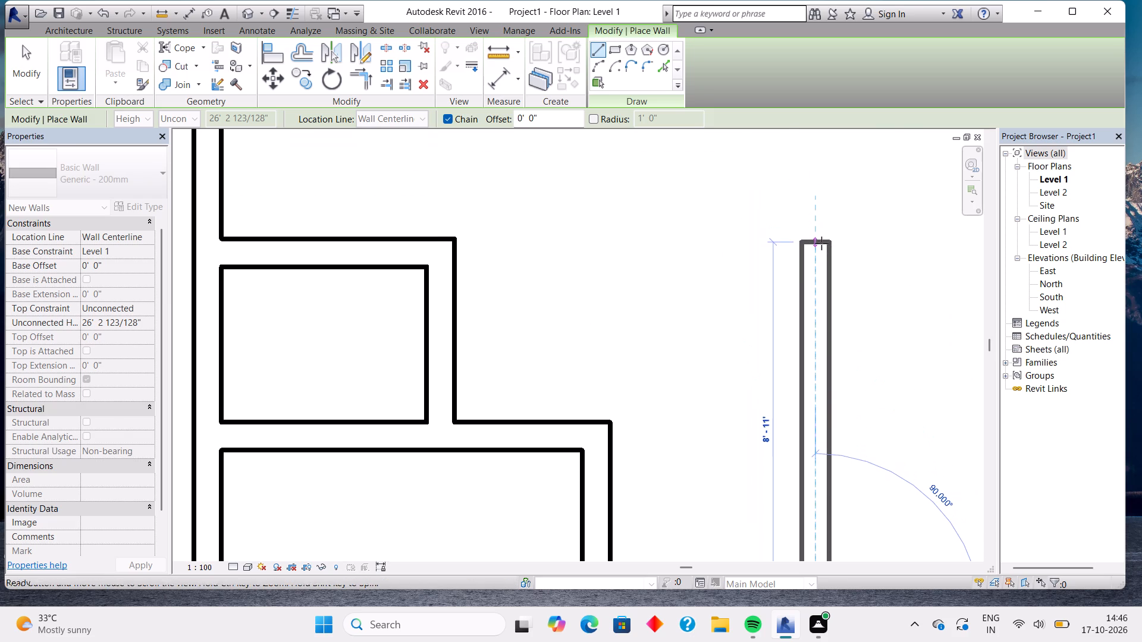
pyautogui.click(820, 251)
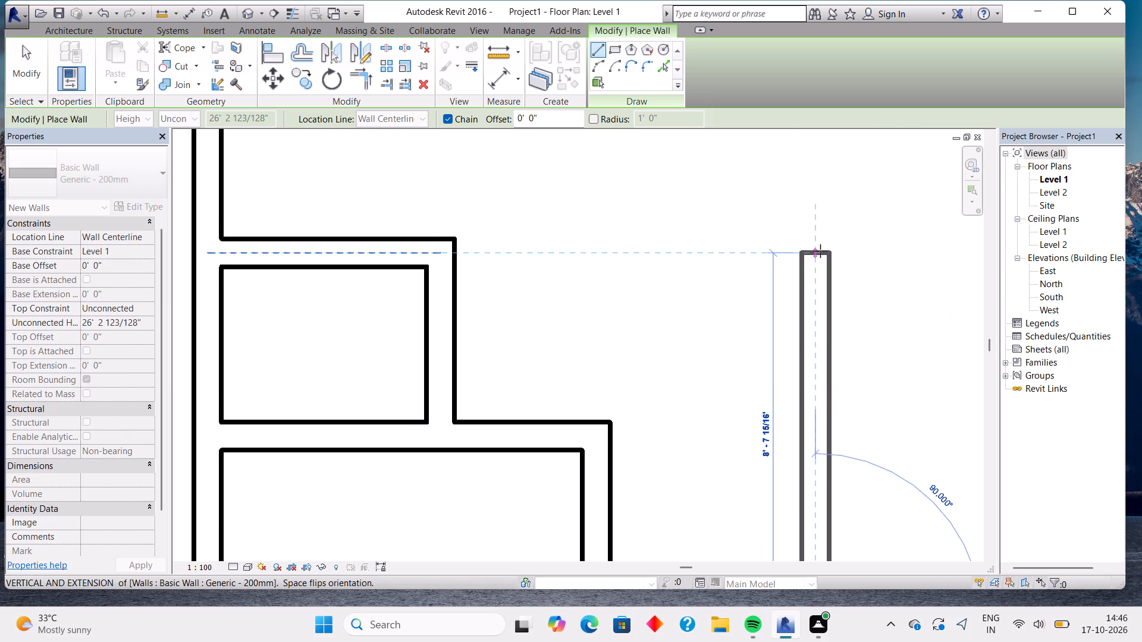
# Draw a wall about 5' 2" left from the new wall's top, continuing down to meet the middle room's right wall and enclose a room.
pyautogui.click(622, 254)
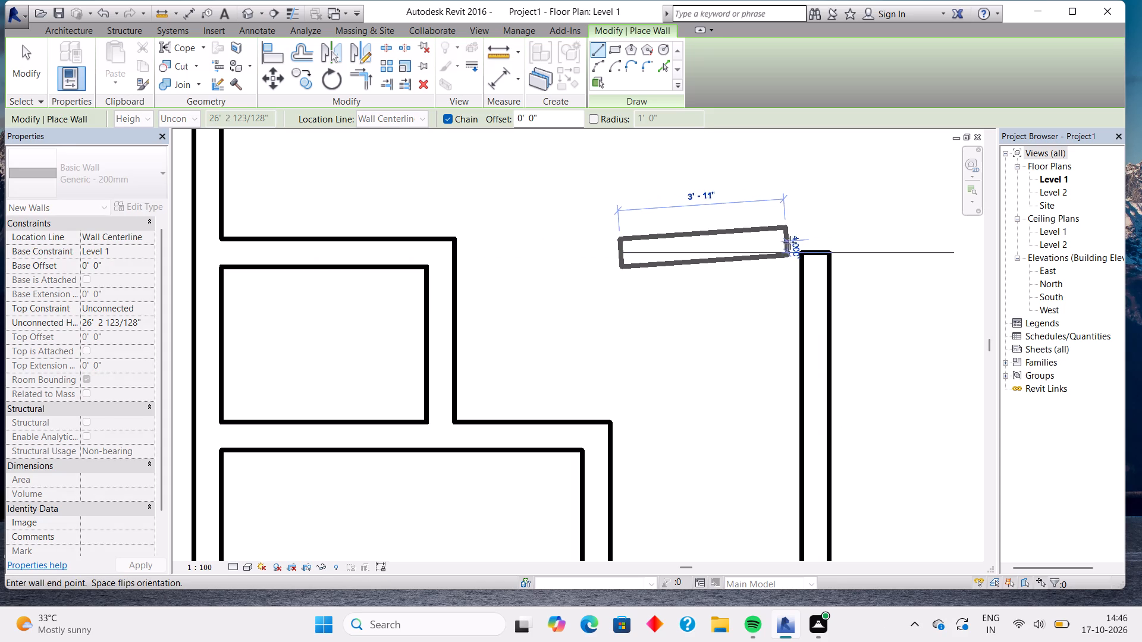
pyautogui.press('Escape')
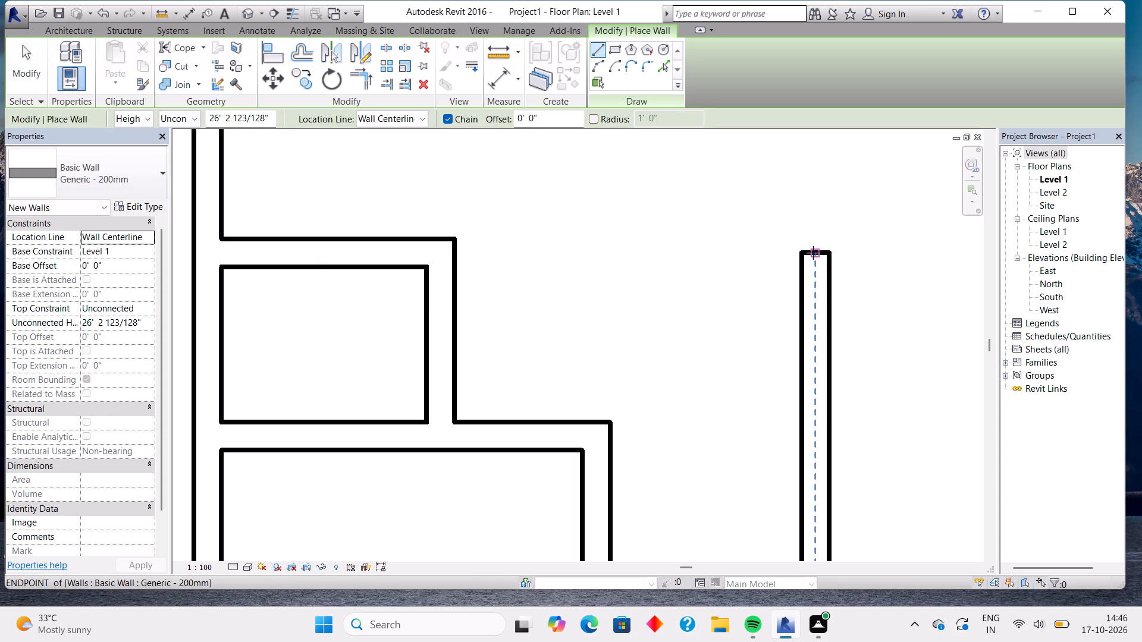
pyautogui.click(813, 253)
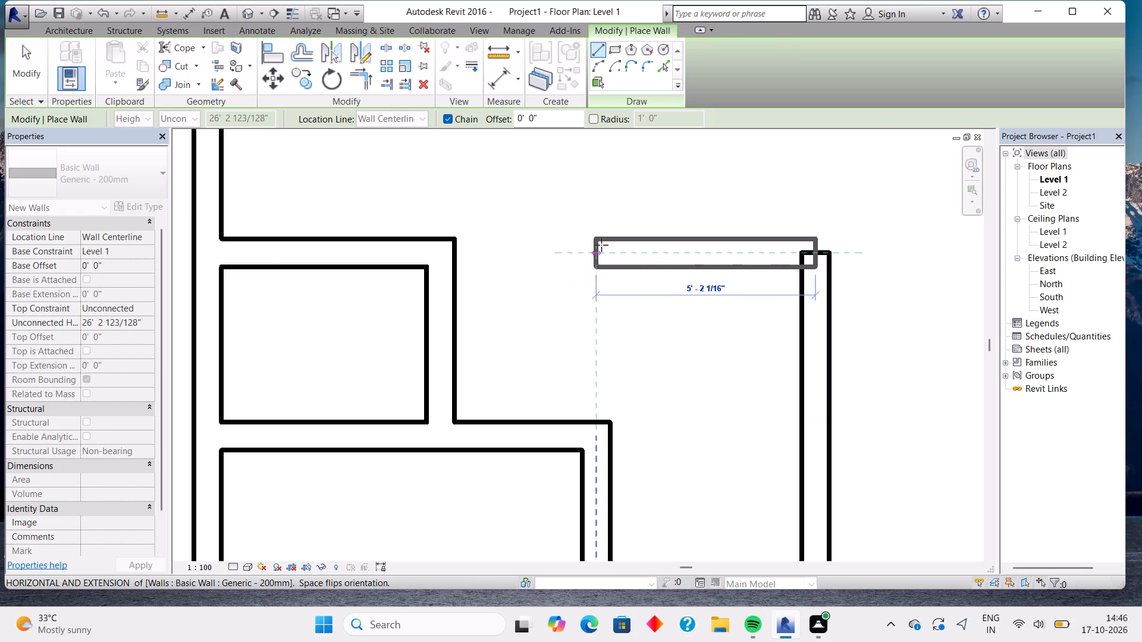
pyautogui.click(601, 245)
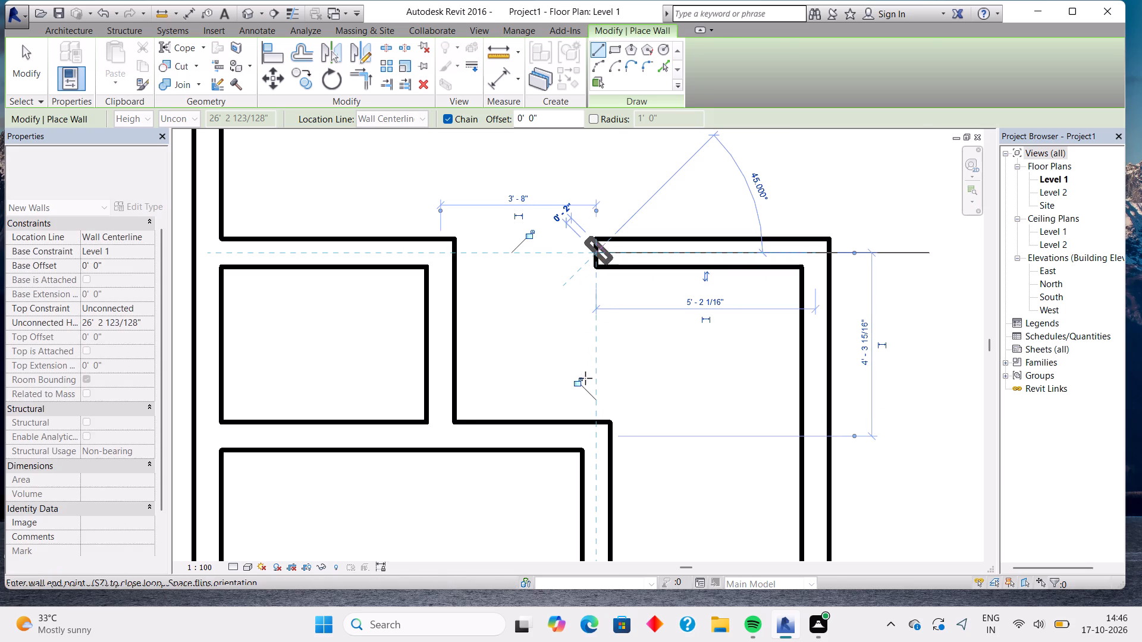
pyautogui.click(596, 425)
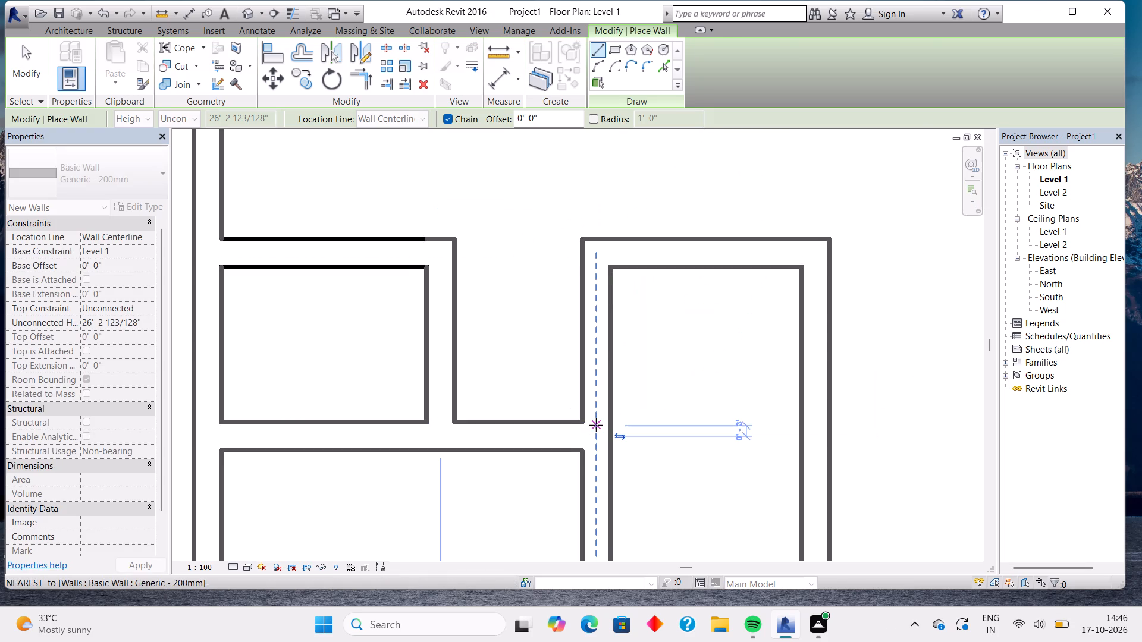
pyautogui.press('Escape')
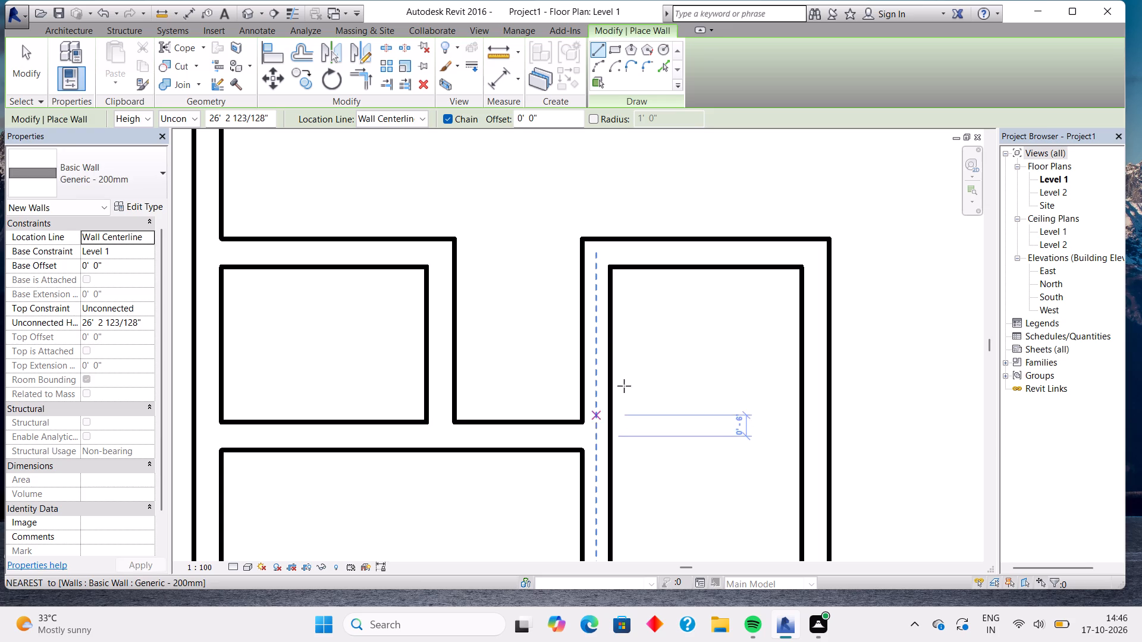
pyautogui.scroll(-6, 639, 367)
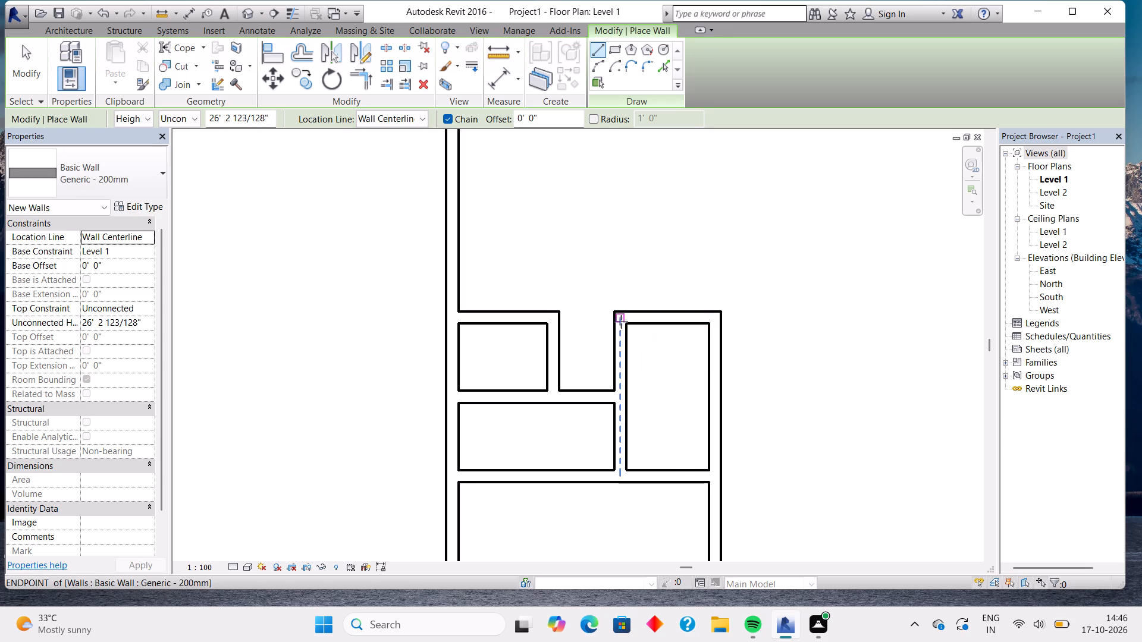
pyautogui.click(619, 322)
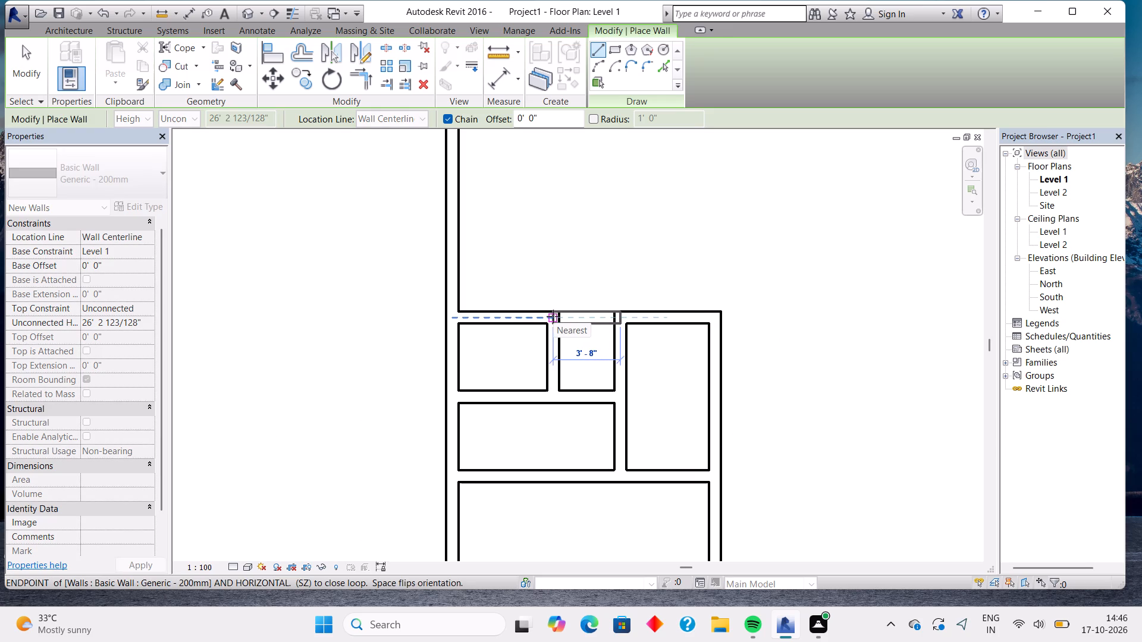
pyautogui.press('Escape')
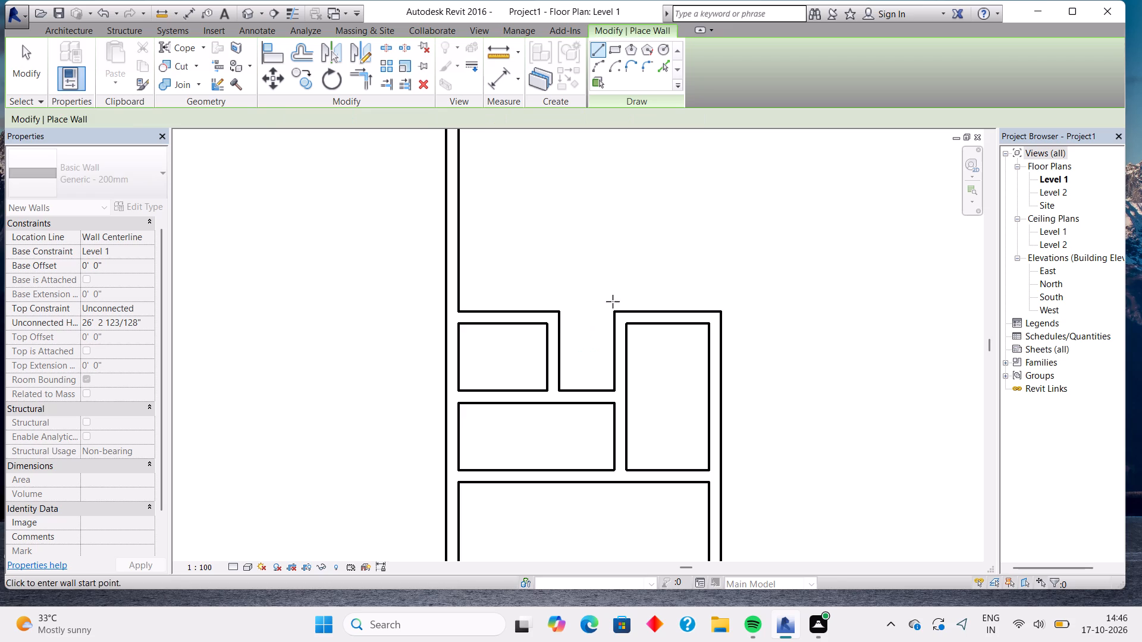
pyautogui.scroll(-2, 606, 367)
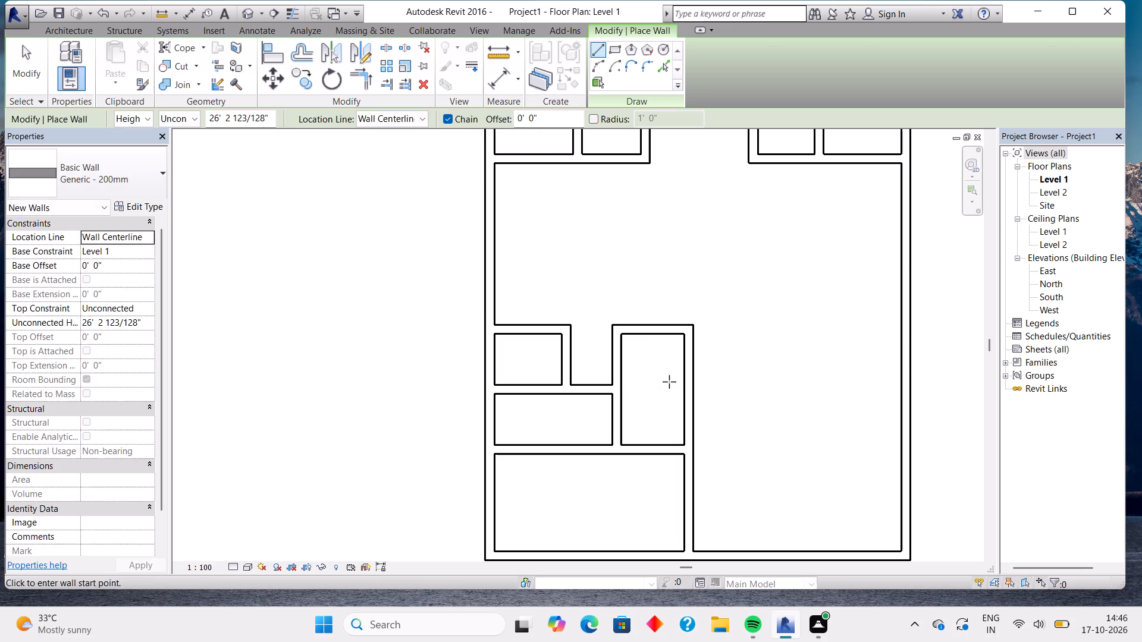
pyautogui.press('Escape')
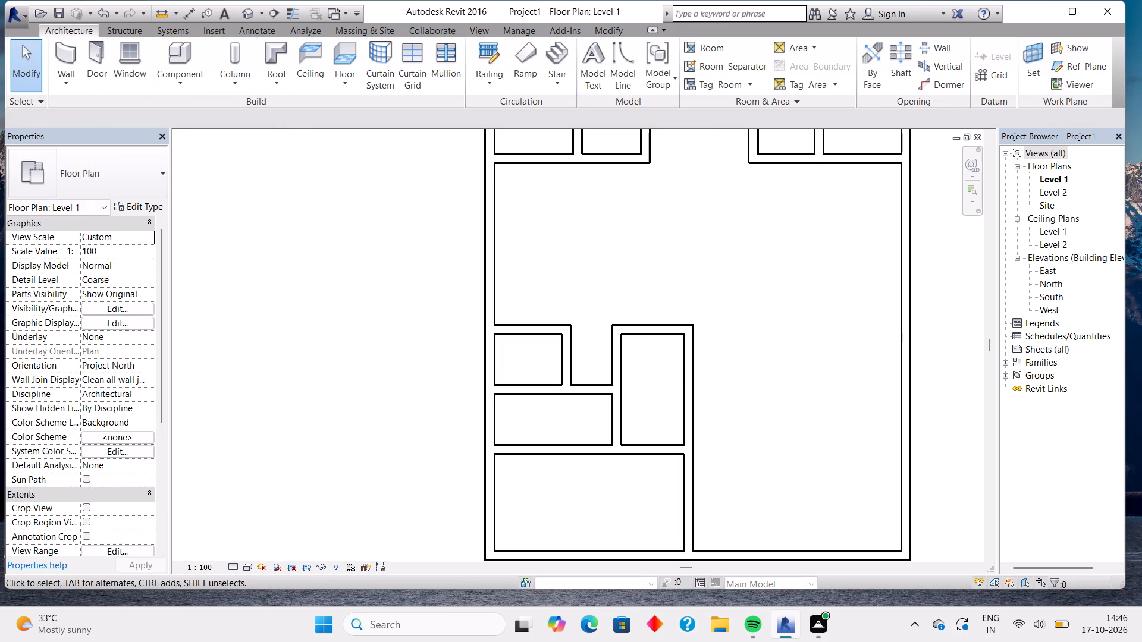
# Draw a horizontal model line about 3' 0" long across the recess's open top, between the two rooms' outer wall faces.
pyautogui.click(624, 56)
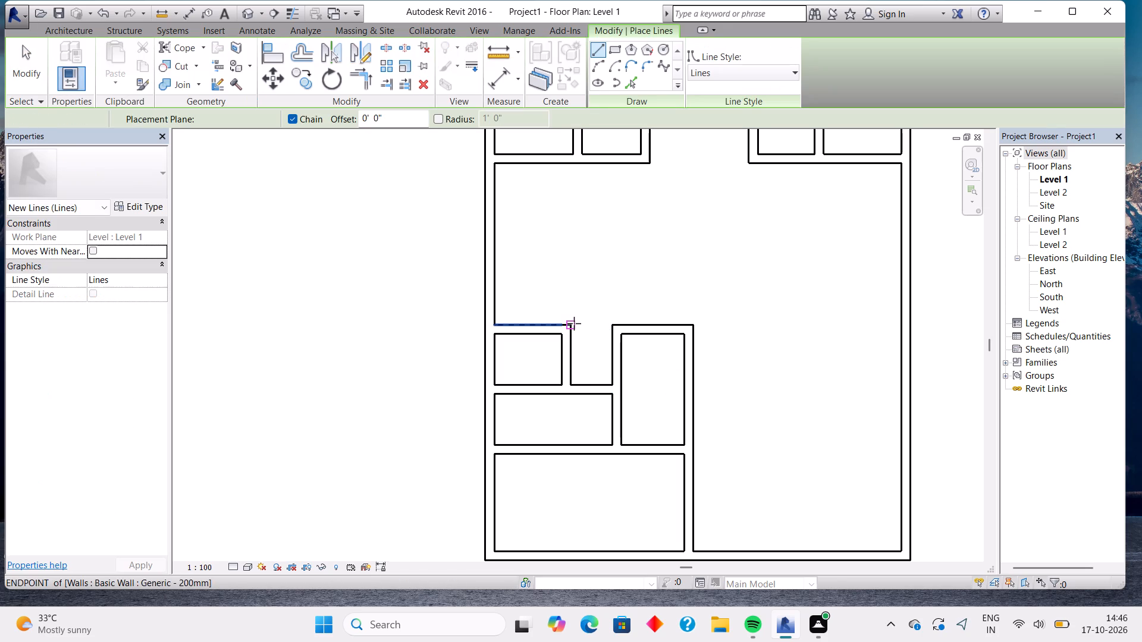
pyautogui.click(574, 323)
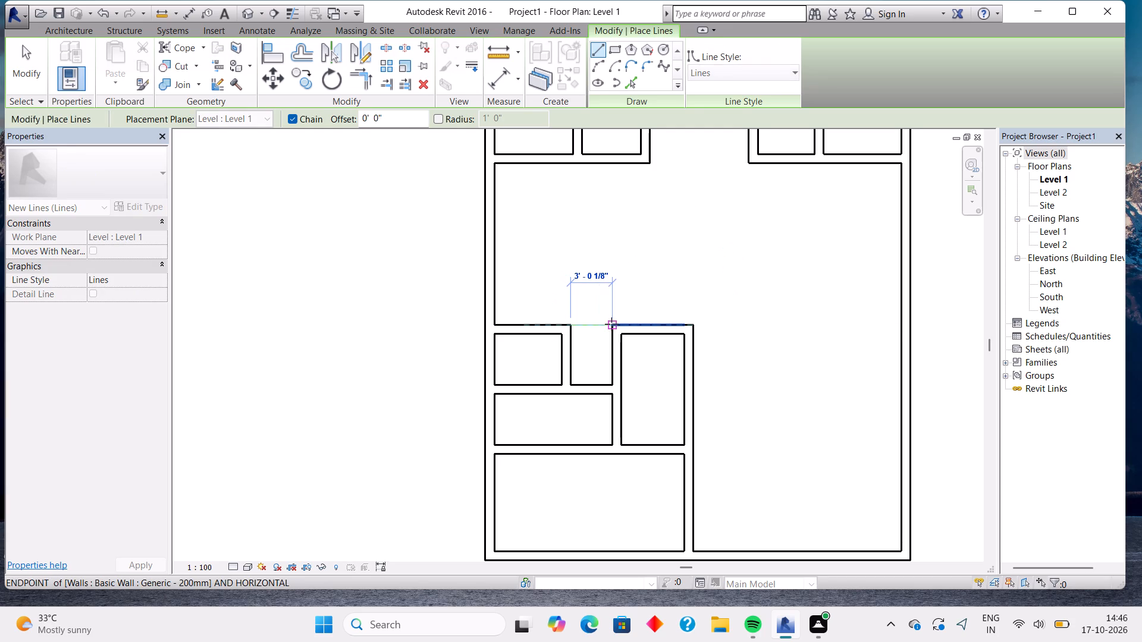
pyautogui.click(611, 324)
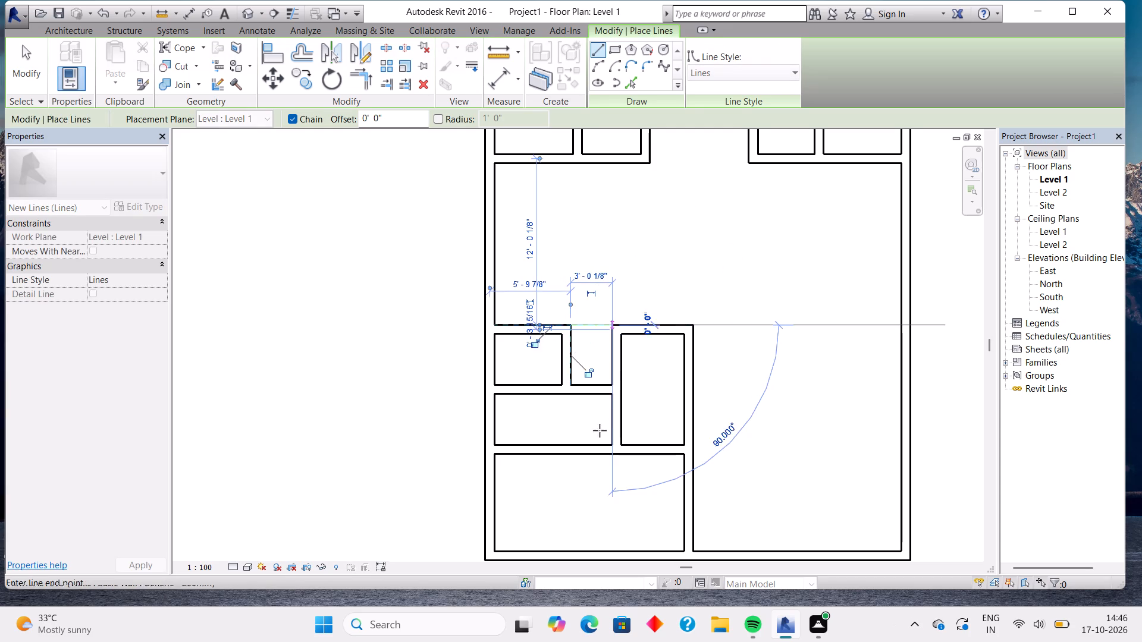
pyautogui.press('Escape')
# Draw a second horizontal model line about 3' 0" long across the recess, about 3' 4" below the first.
pyautogui.scroll(3, 568, 342)
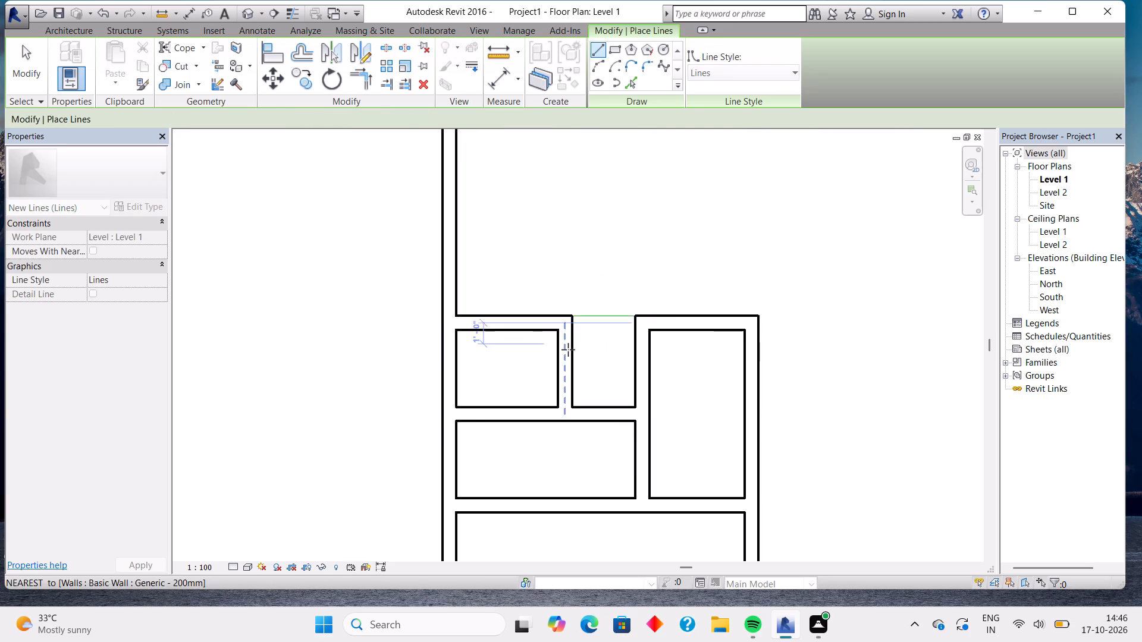
pyautogui.scroll(4, 568, 350)
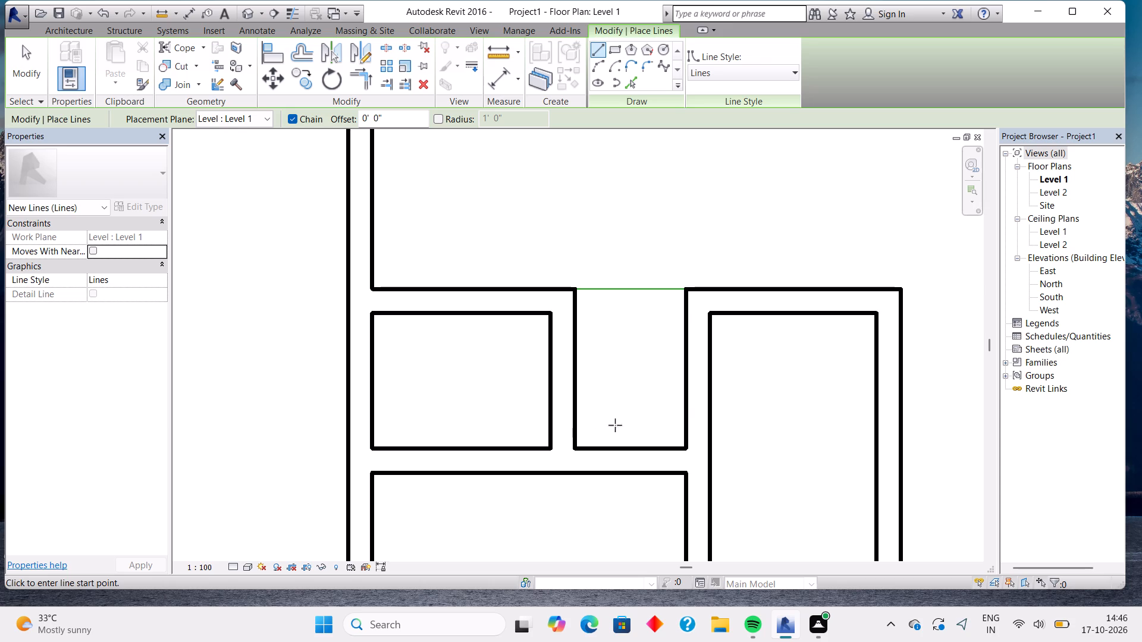
pyautogui.click(579, 410)
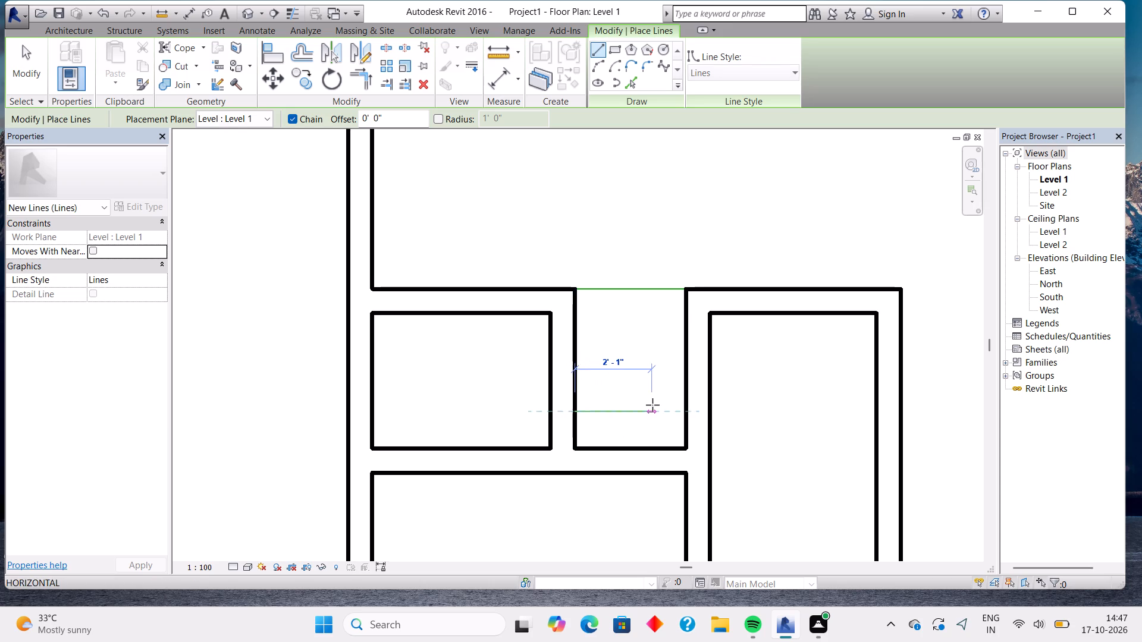
pyautogui.click(681, 407)
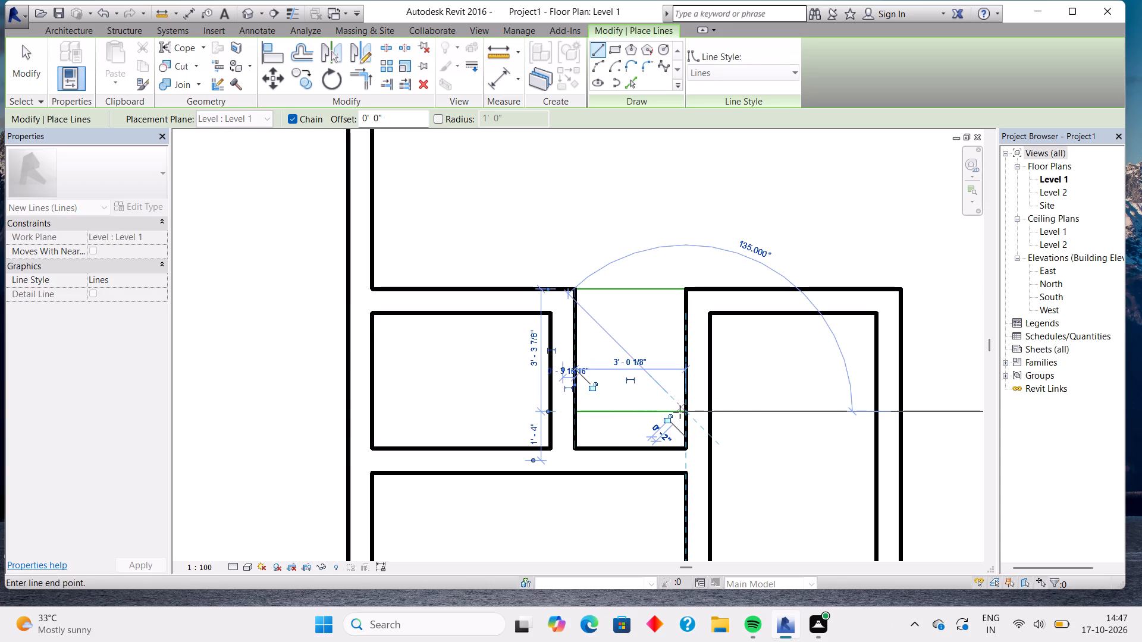
# Dismiss the save reminder and draw a horizontal wall about 15' 8" long from the adjoining room's upper-right corner to the right exterior wall.
pyautogui.press('Escape')
pyautogui.scroll(-4, 589, 426)
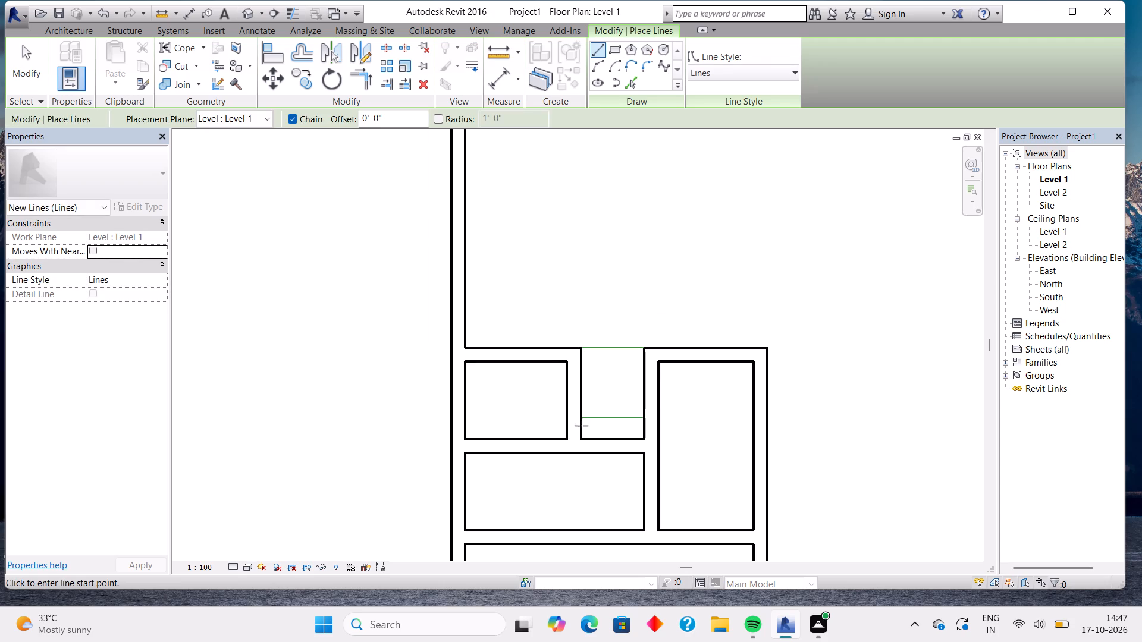
pyautogui.scroll(-5, 583, 304)
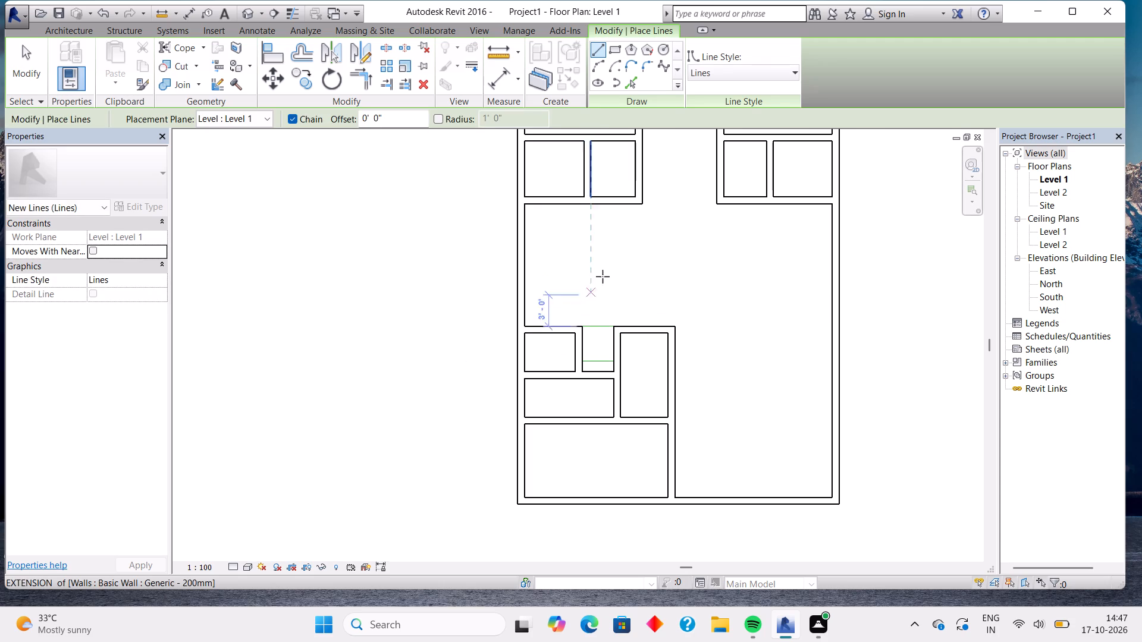
pyautogui.press('Escape')
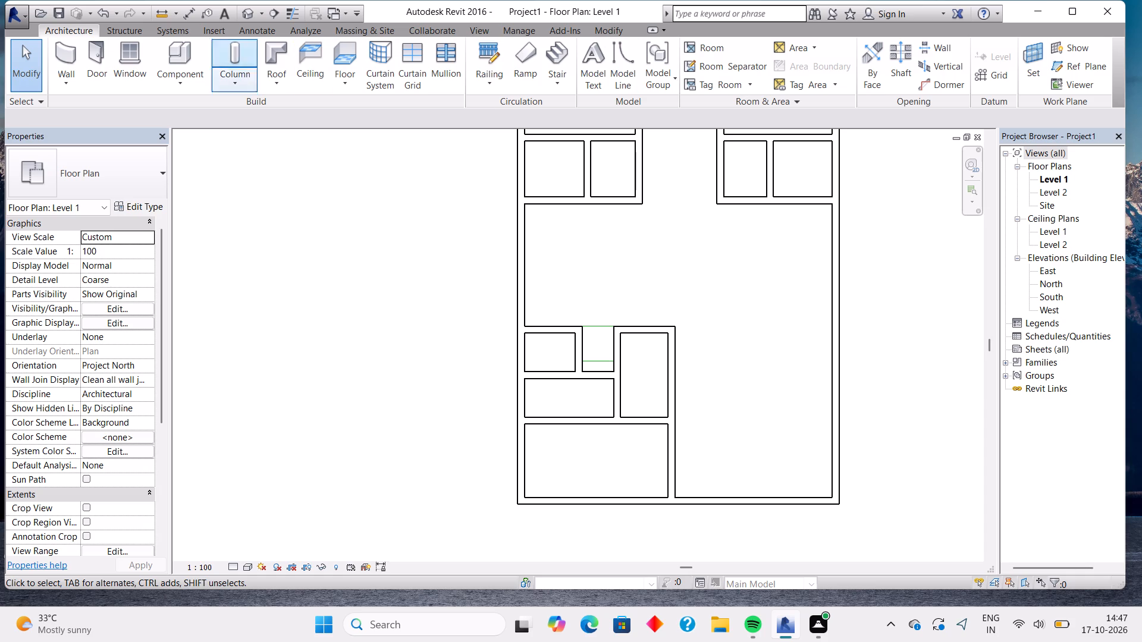
pyautogui.click(65, 41)
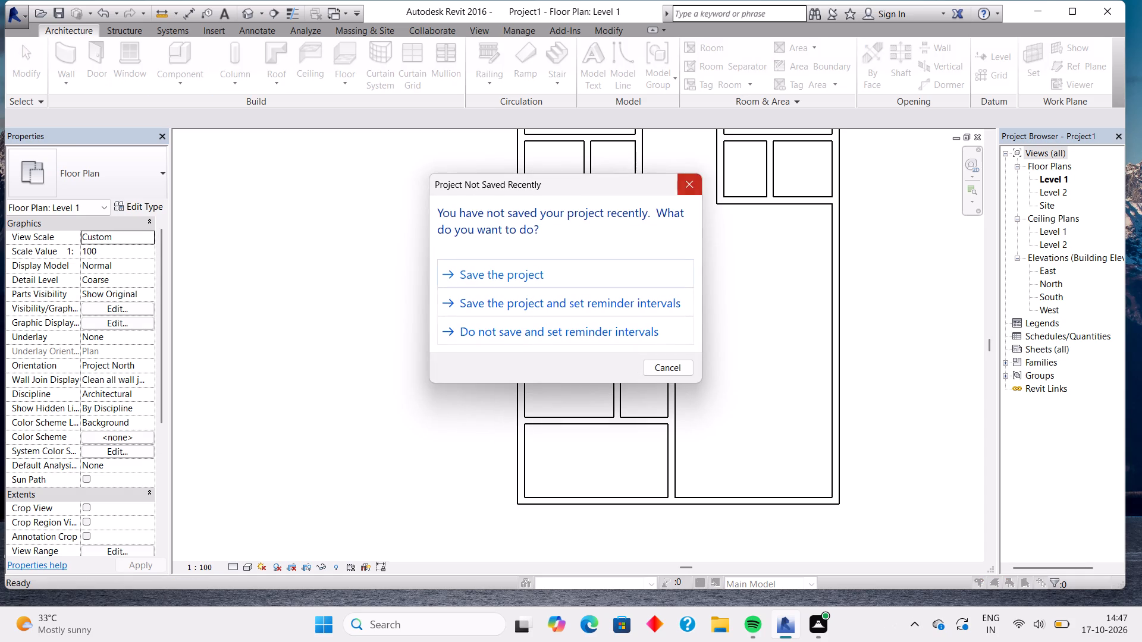
pyautogui.click(677, 184)
pyautogui.click(670, 331)
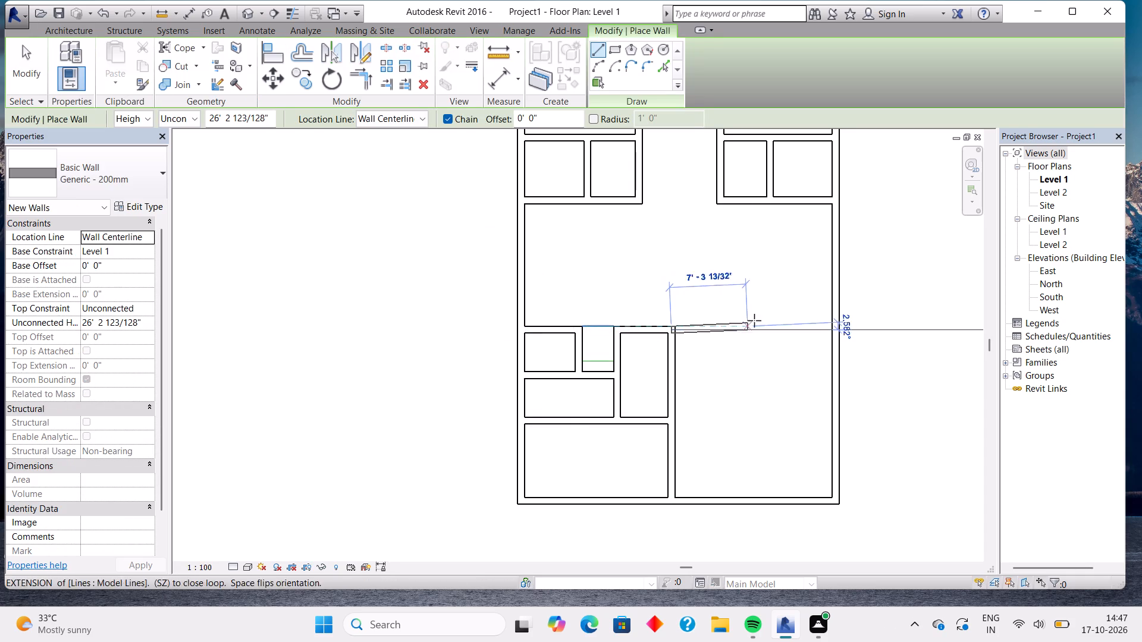
pyautogui.click(833, 335)
pyautogui.press('Escape')
pyautogui.scroll(-3, 729, 376)
pyautogui.scroll(3, 729, 376)
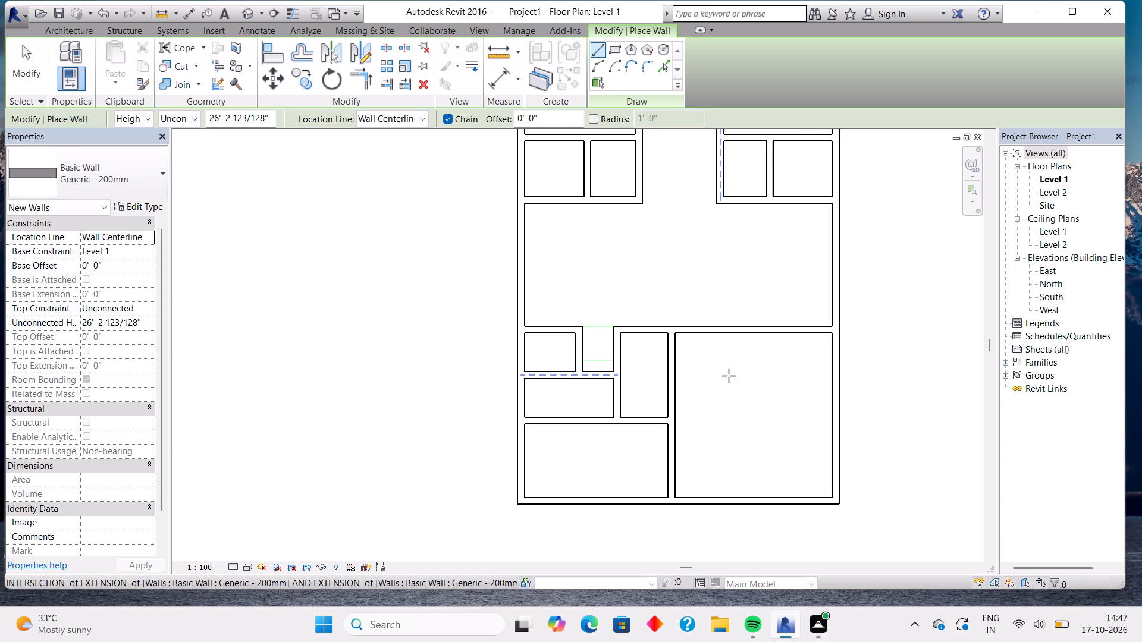
pyautogui.moveTo(733, 388); pyautogui.dragTo(736, 342, button='middle')
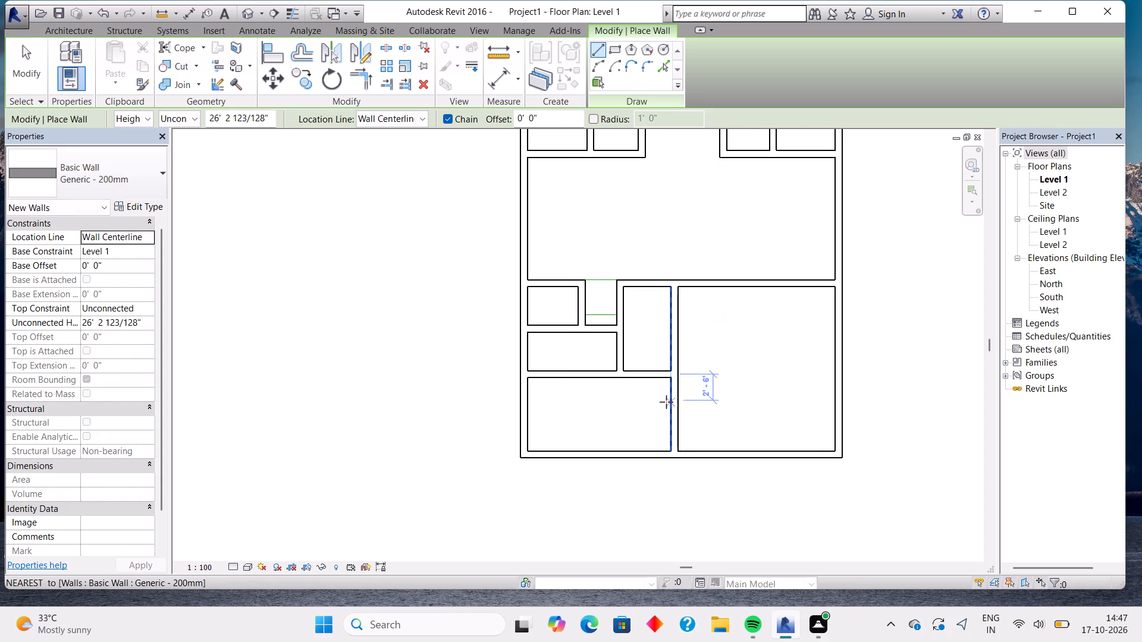
pyautogui.press('Escape')
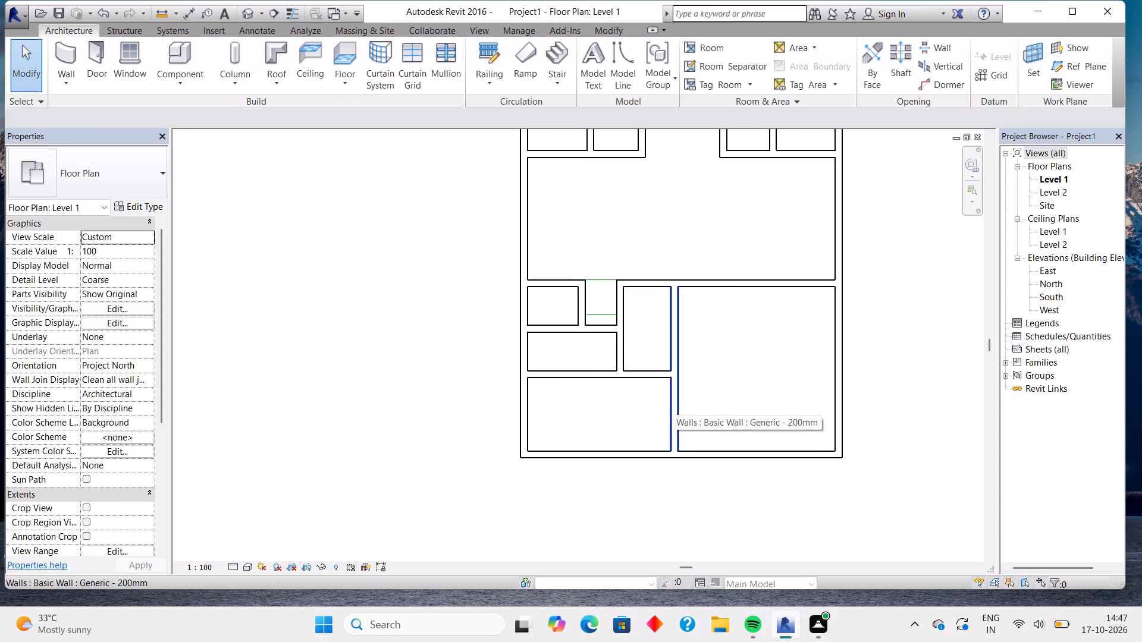
# Delete the long vertical wall that bounds the adjoining room and the lowest room on their right side.
pyautogui.click(673, 398)
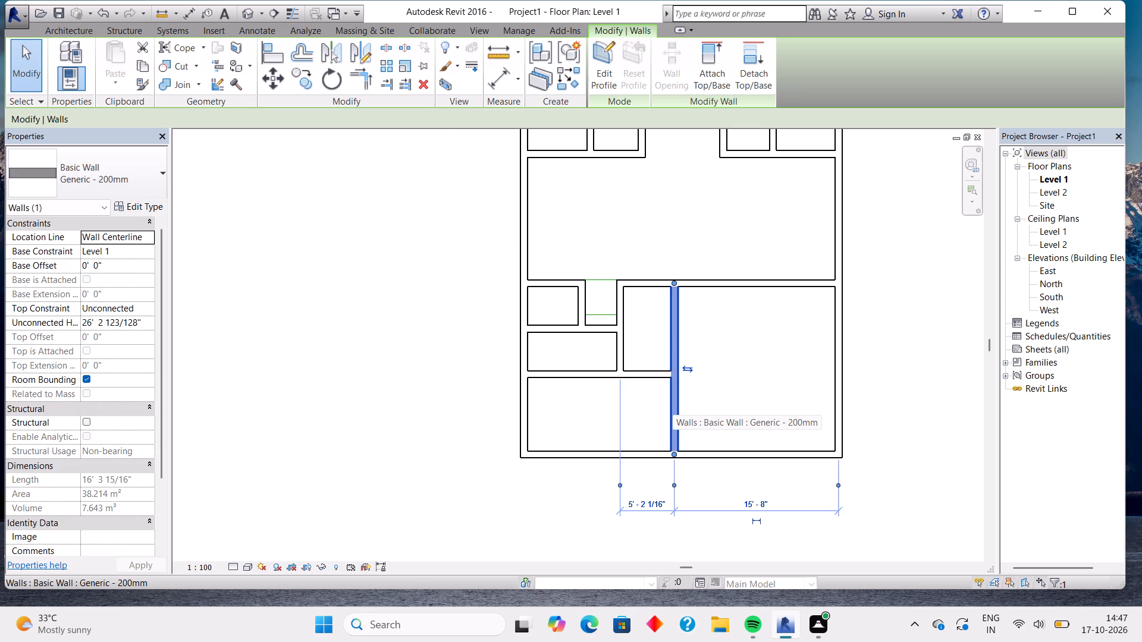
pyautogui.press('Delete')
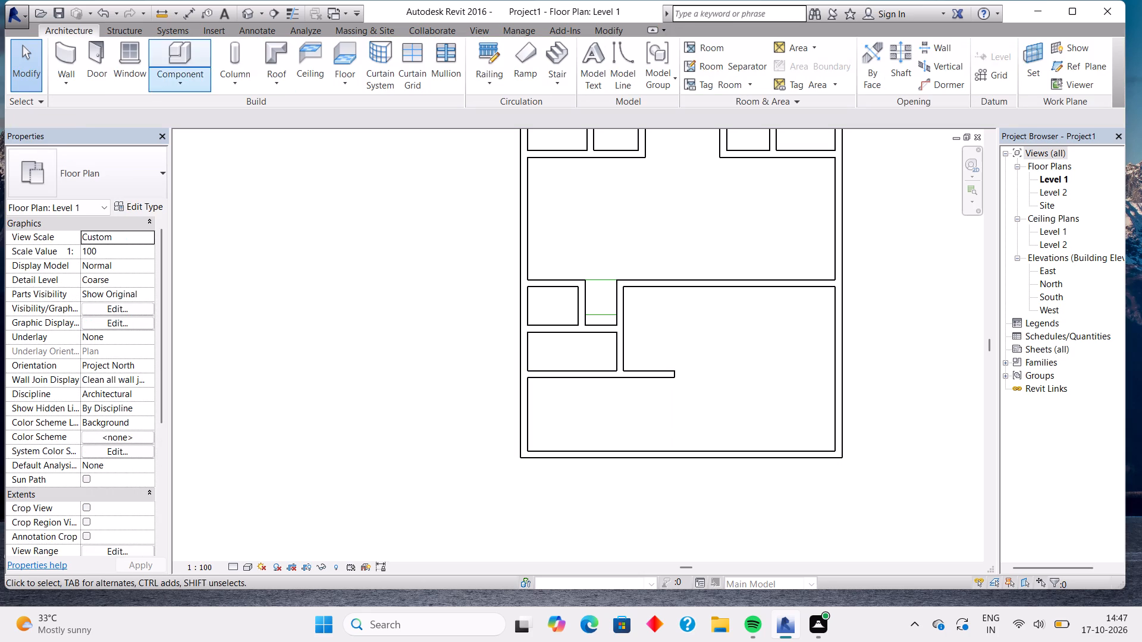
# Draw a shorter vertical wall from the new horizontal wall down to the end of the lowest room's upper wall, enclosing the adjoining room.
pyautogui.click(58, 53)
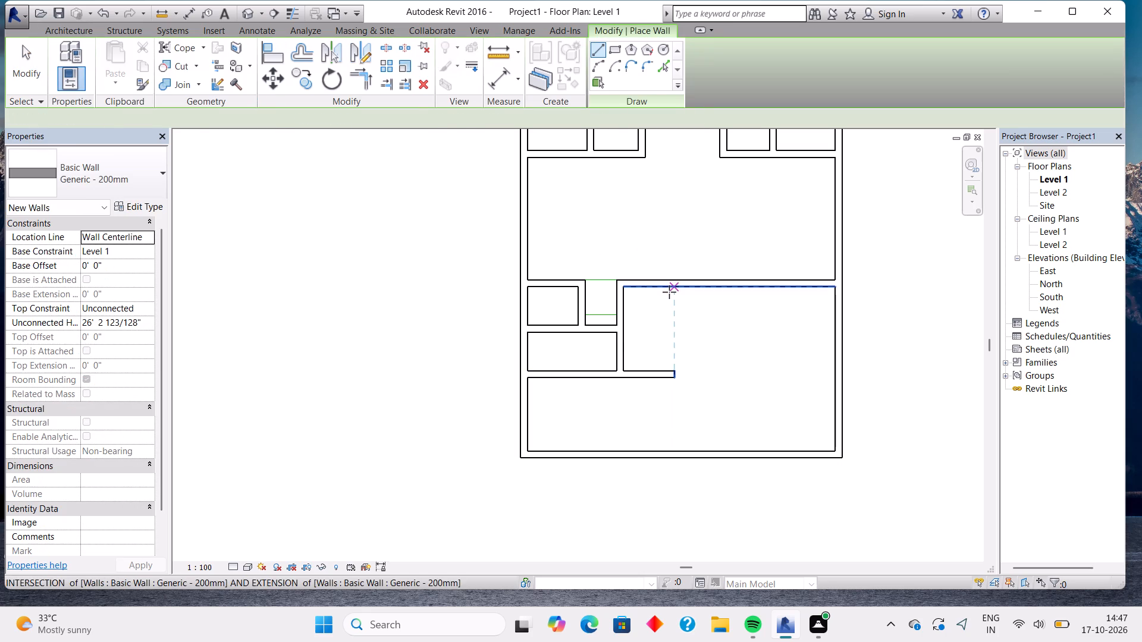
pyautogui.click(669, 292)
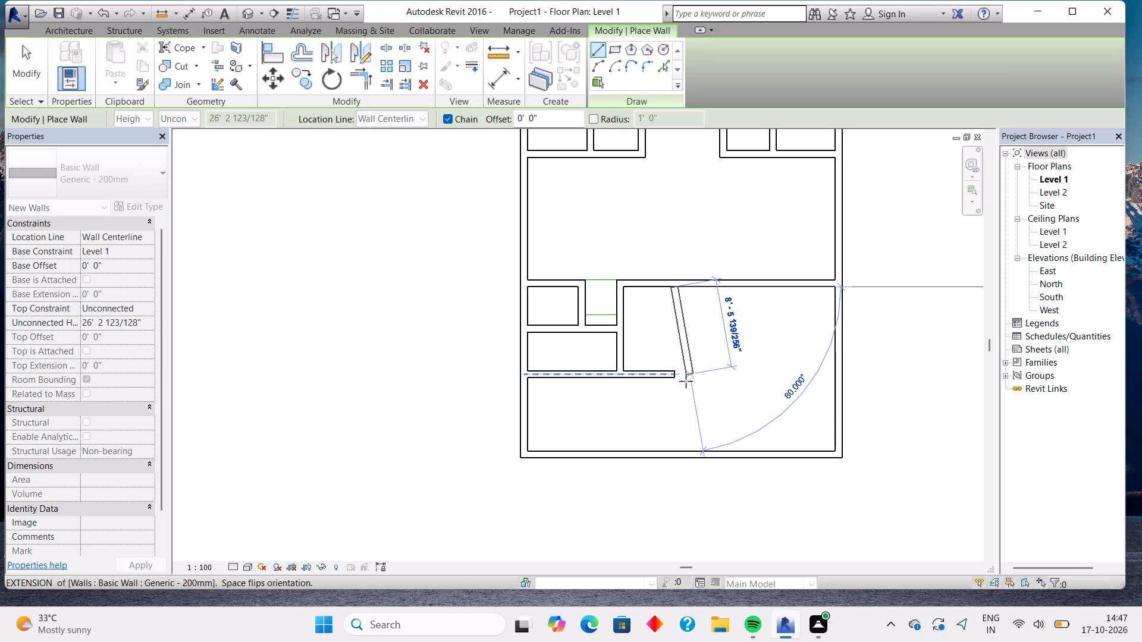
pyautogui.click(679, 375)
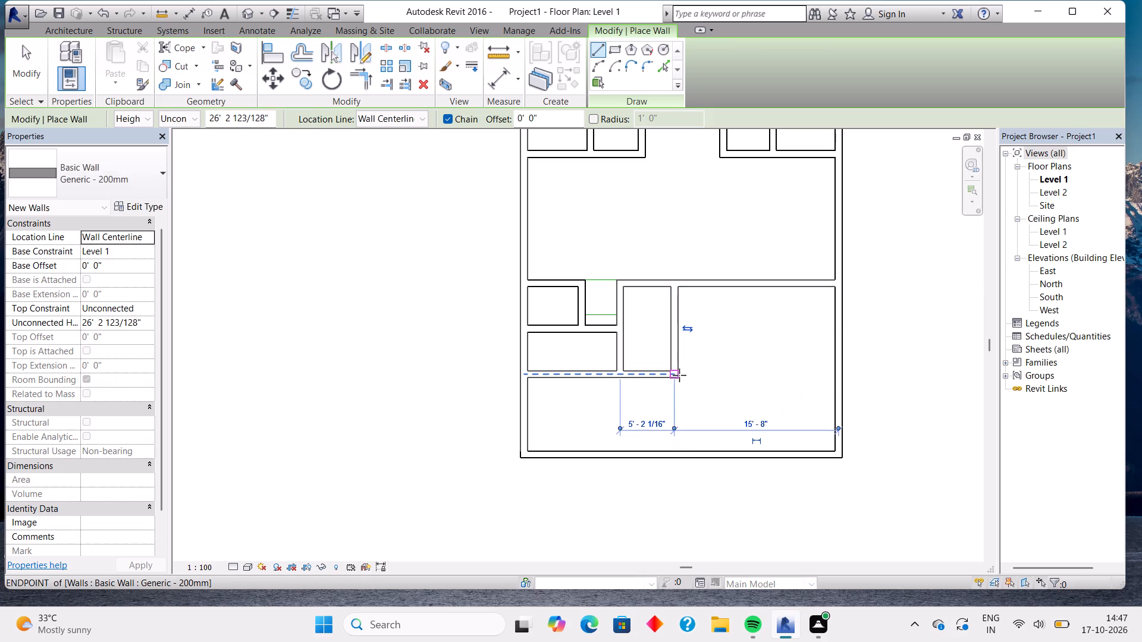
pyautogui.press('Escape')
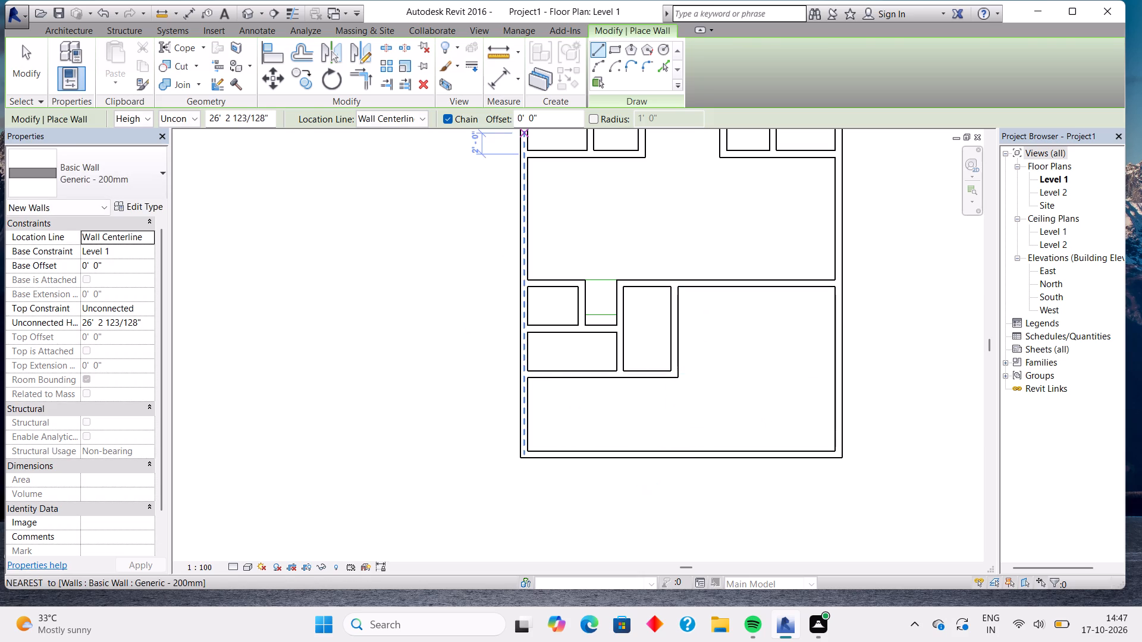
pyautogui.press('Escape')
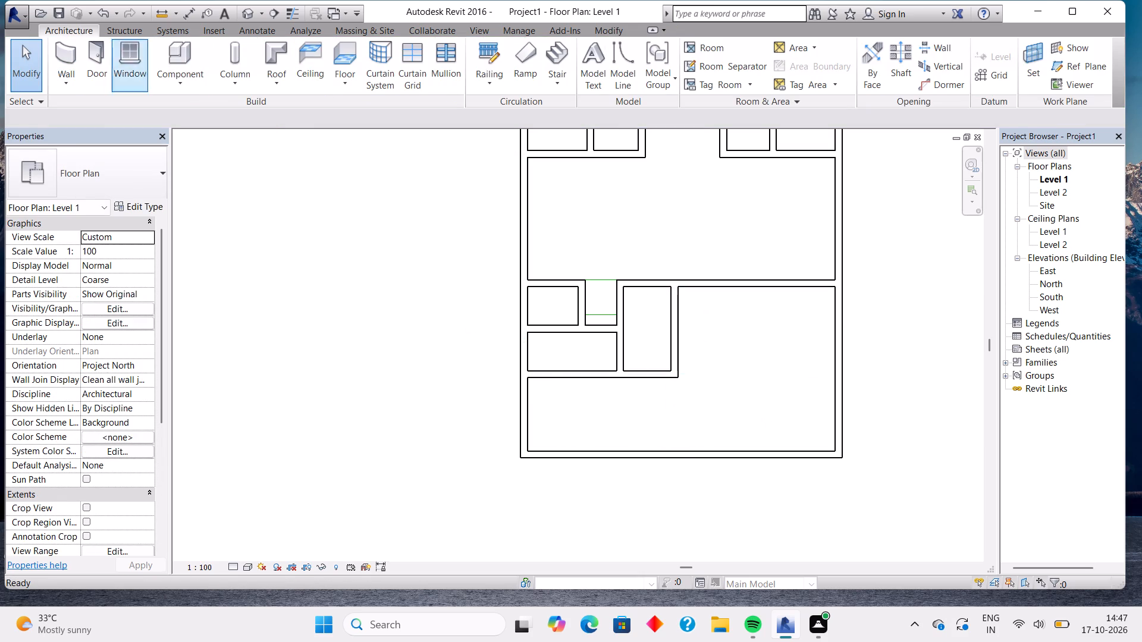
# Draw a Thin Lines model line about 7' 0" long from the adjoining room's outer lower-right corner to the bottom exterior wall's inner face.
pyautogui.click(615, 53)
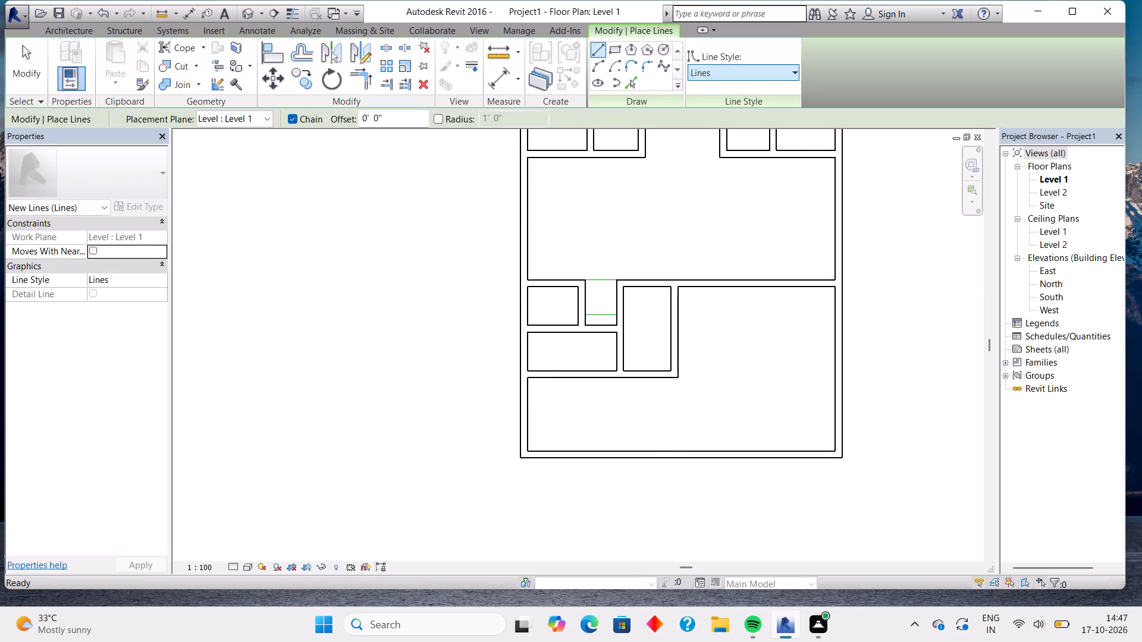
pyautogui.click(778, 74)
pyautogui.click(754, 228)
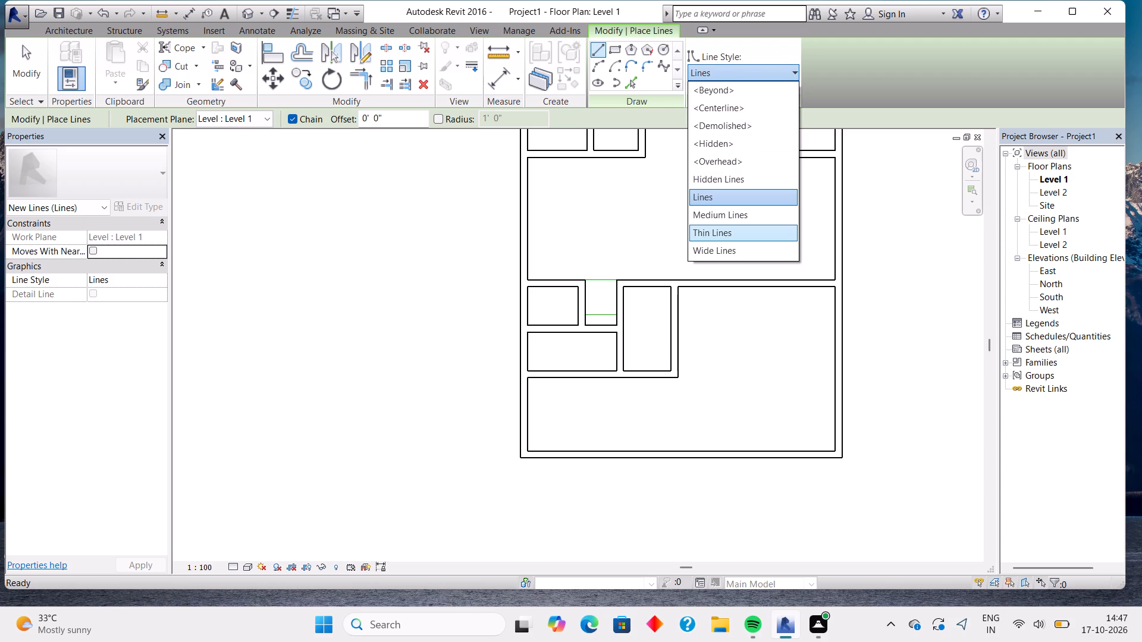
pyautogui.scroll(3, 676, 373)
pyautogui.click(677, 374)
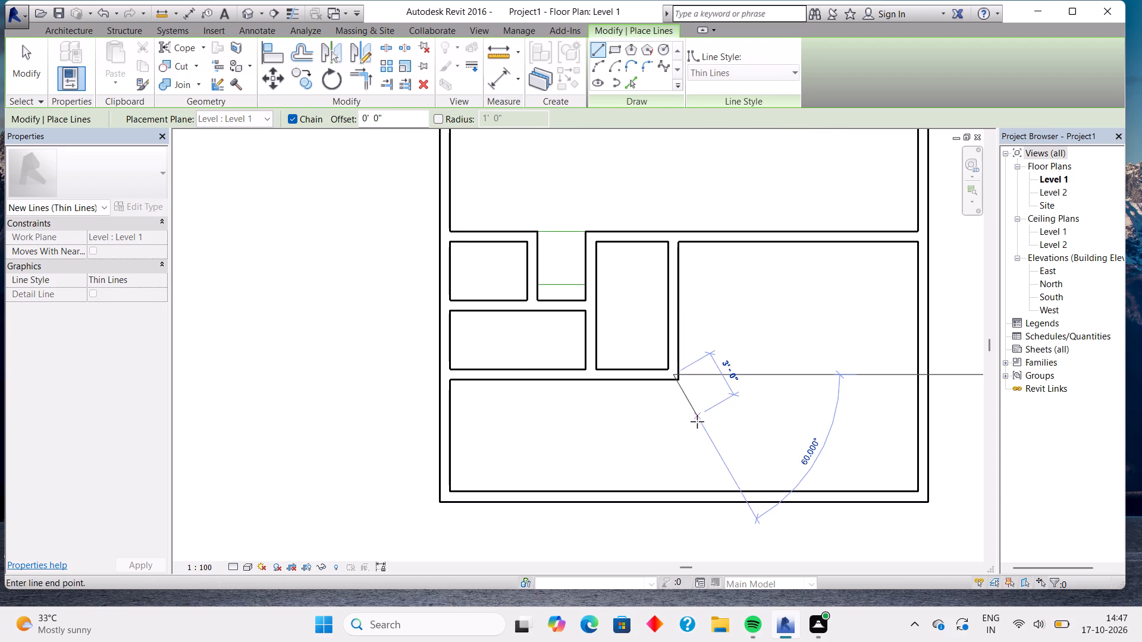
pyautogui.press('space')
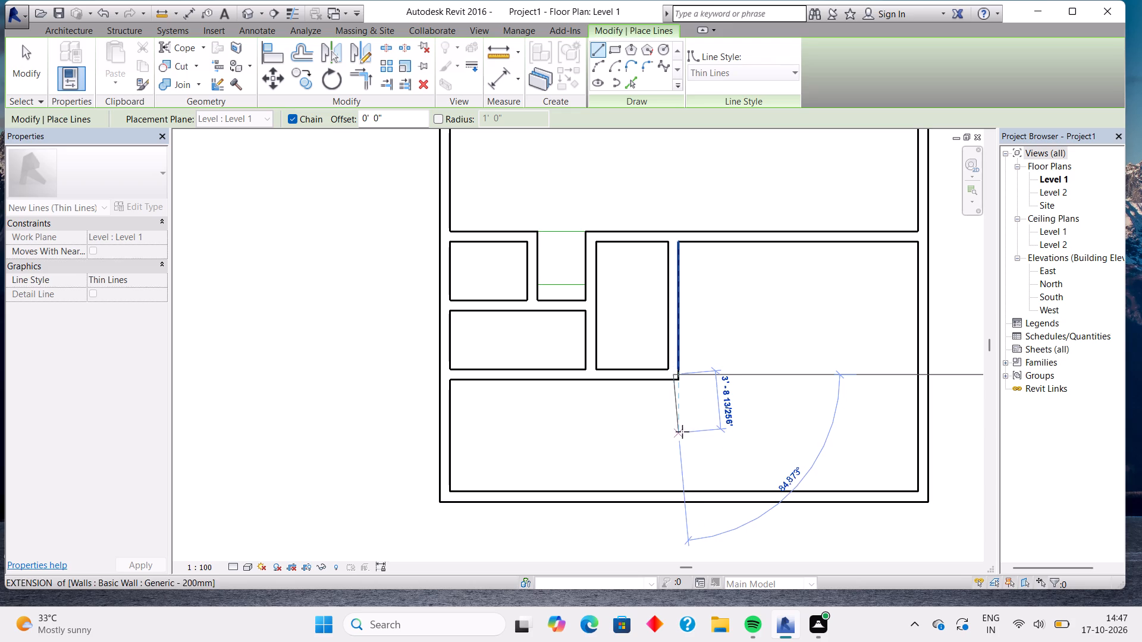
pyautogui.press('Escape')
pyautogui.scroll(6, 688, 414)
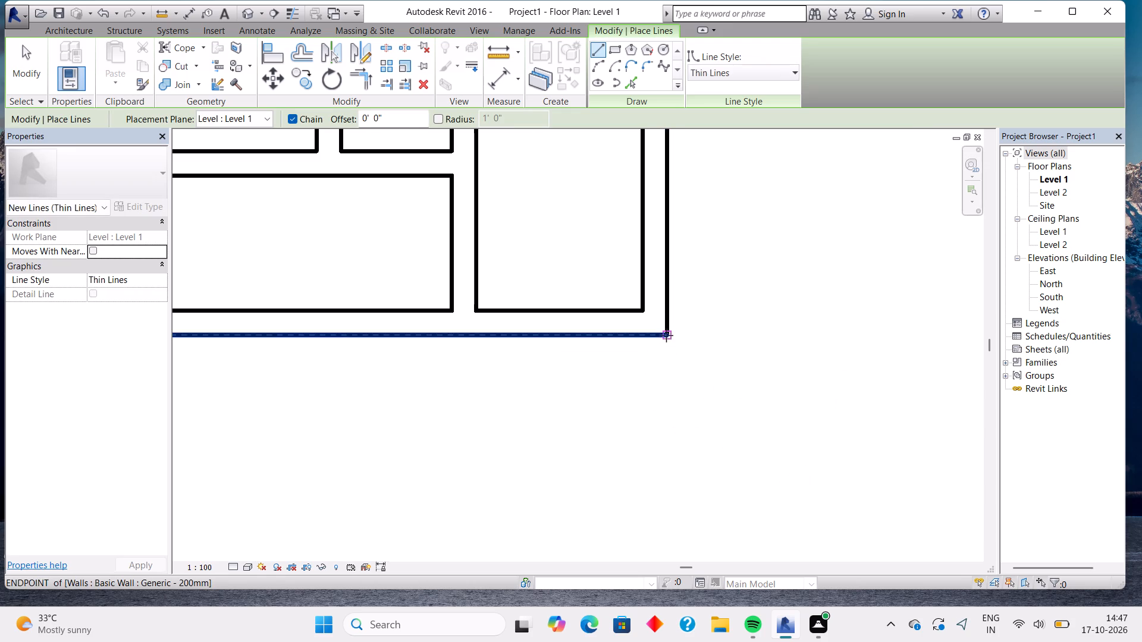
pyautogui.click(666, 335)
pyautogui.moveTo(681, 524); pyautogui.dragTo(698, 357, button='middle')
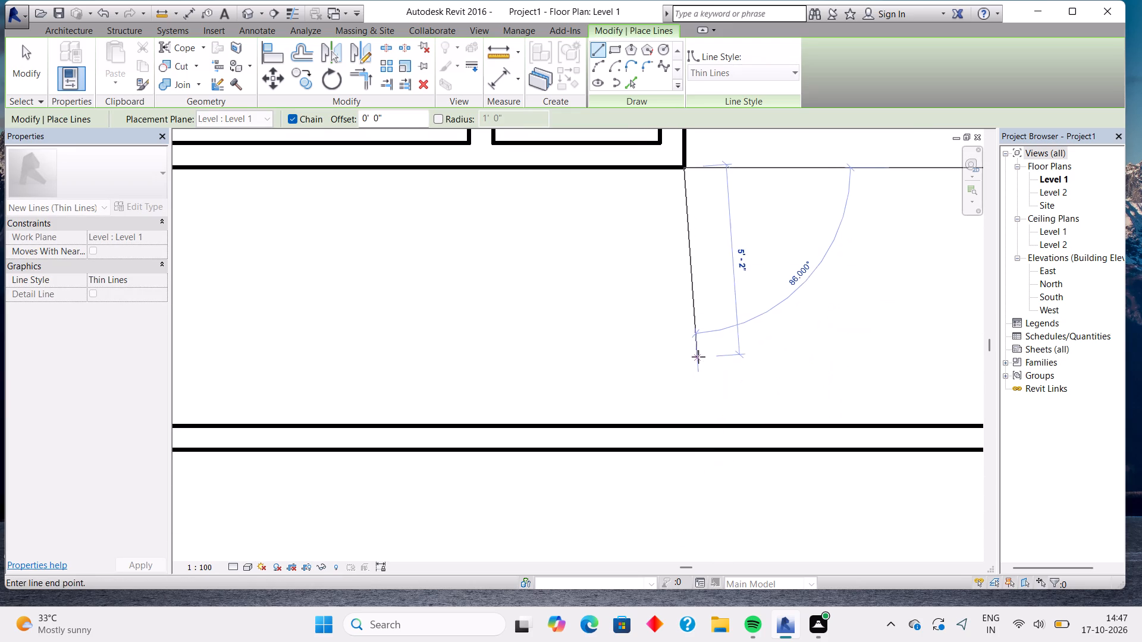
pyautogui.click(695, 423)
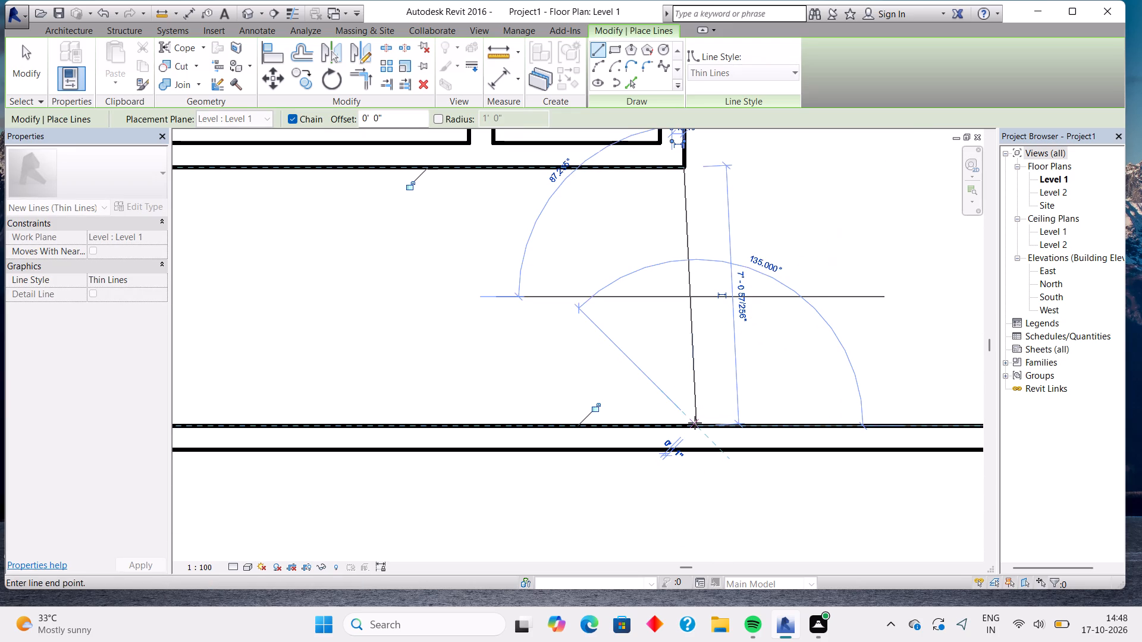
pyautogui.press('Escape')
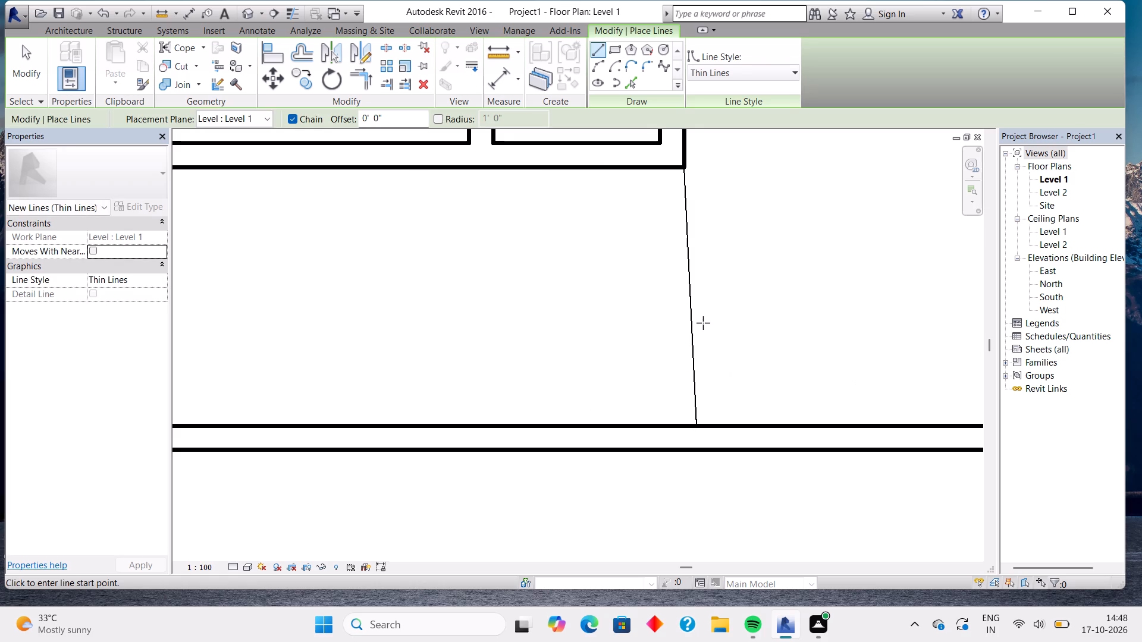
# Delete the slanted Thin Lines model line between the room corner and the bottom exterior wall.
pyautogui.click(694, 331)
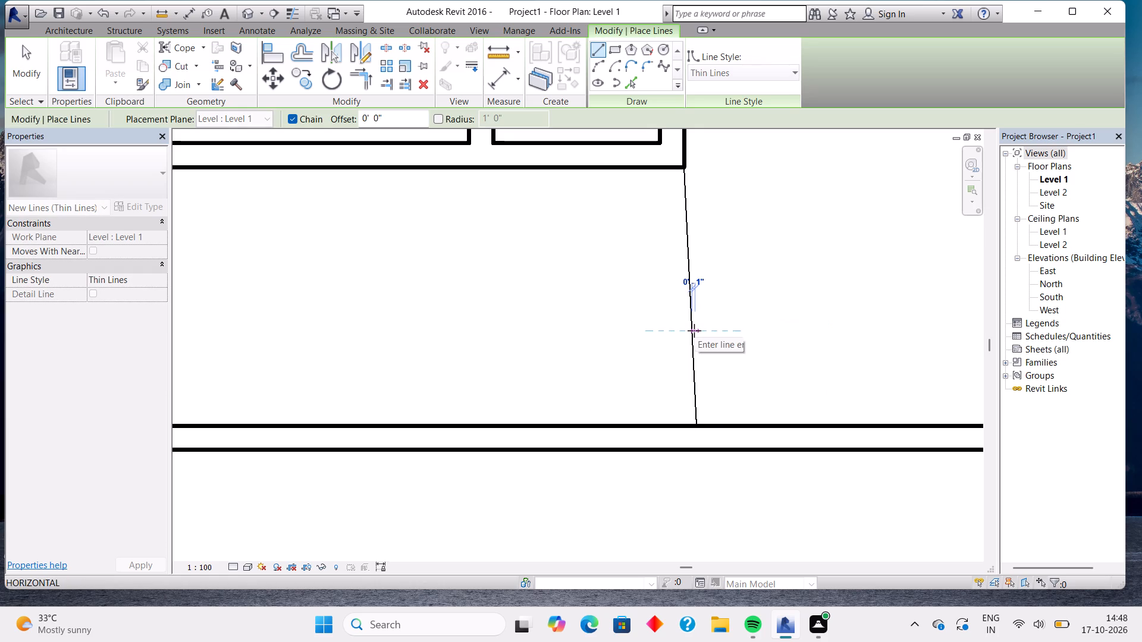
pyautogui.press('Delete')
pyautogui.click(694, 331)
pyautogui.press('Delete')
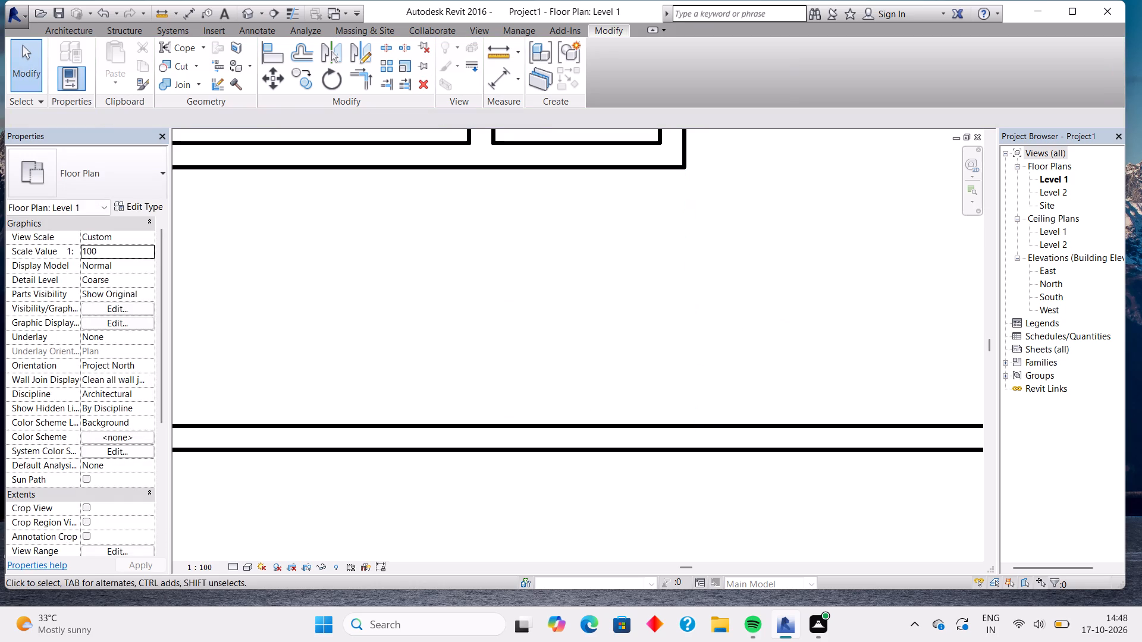
# Draw a vertical Wide Lines model line about 7' 0" long from the adjoining room's outer lower-right corner to the bottom exterior wall's inner face.
pyautogui.click(73, 34)
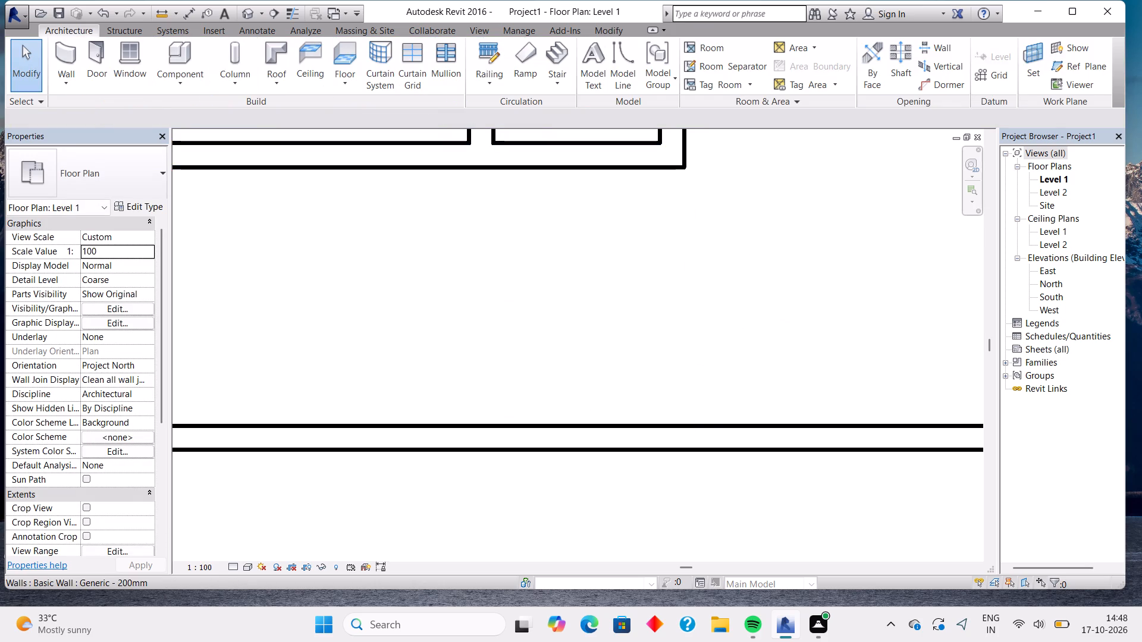
pyautogui.click(626, 77)
pyautogui.click(771, 75)
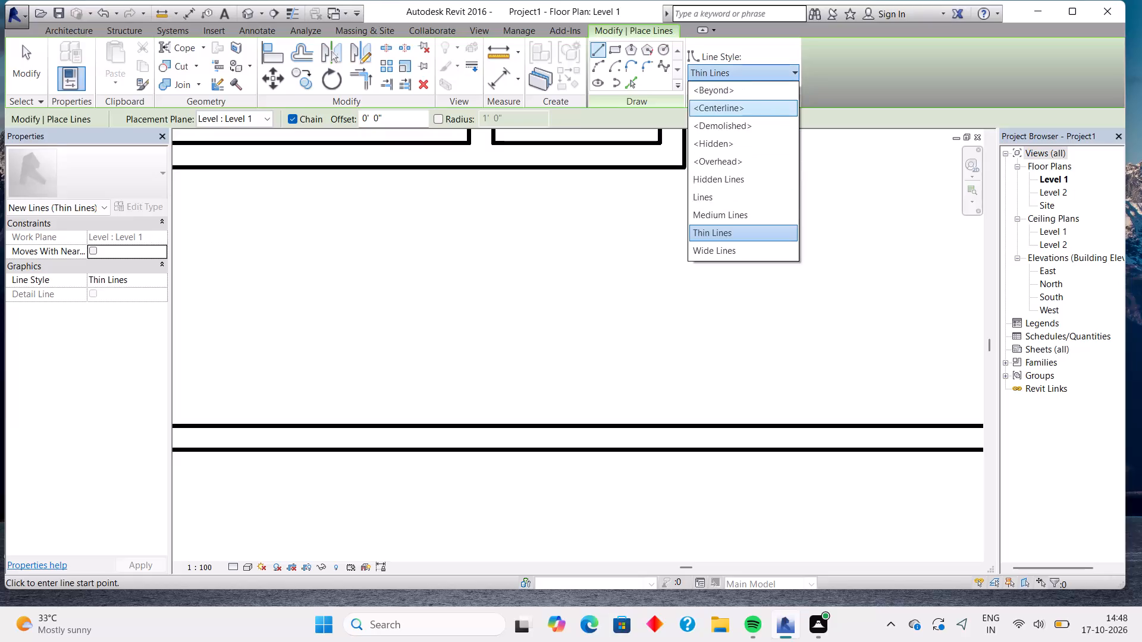
pyautogui.click(758, 250)
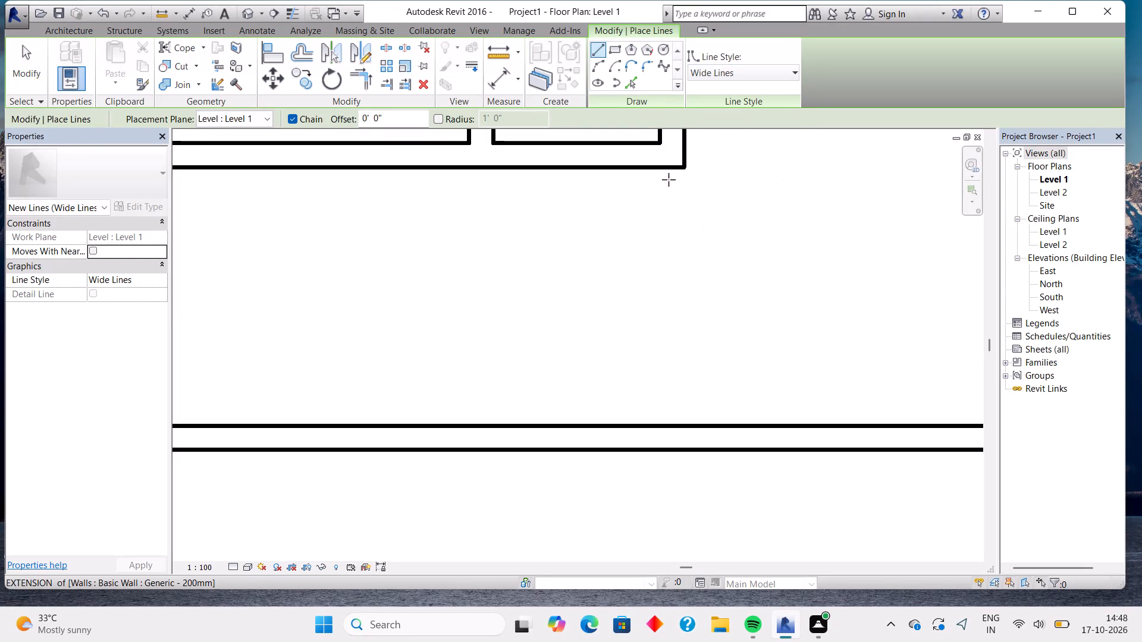
pyautogui.click(677, 172)
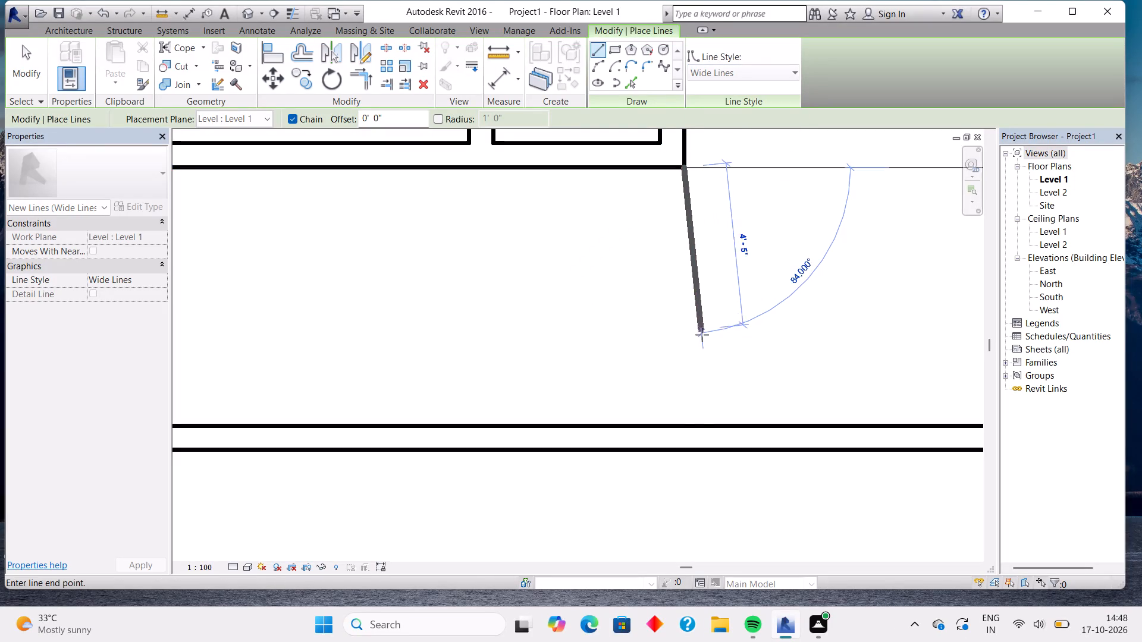
pyautogui.click(689, 423)
pyautogui.press('Escape')
pyautogui.scroll(-4, 689, 423)
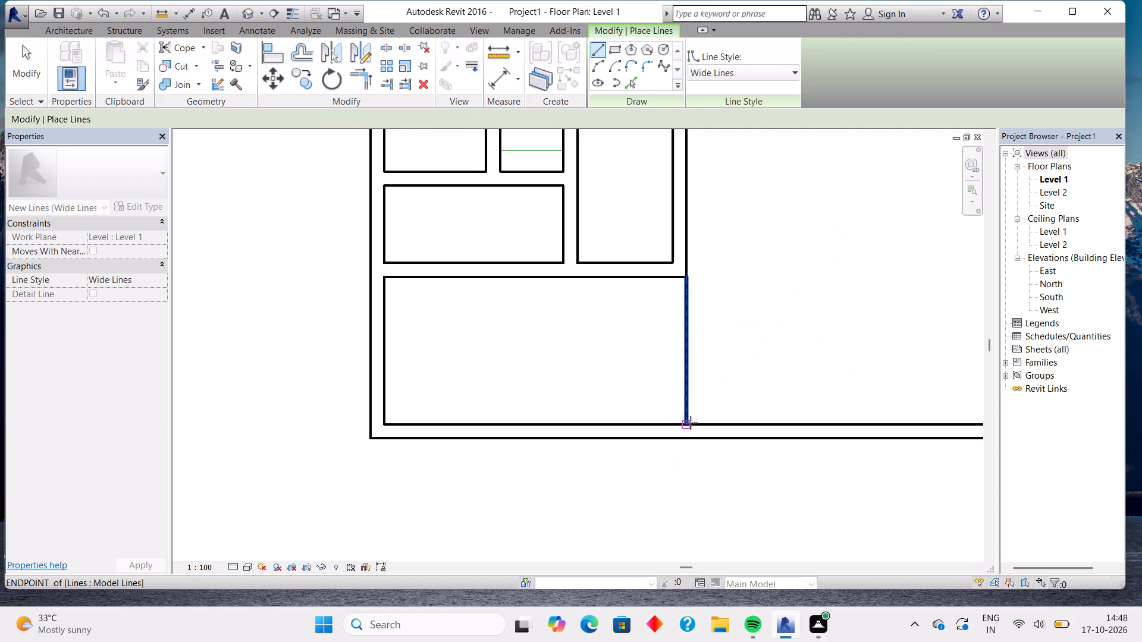
pyautogui.scroll(-3, 691, 423)
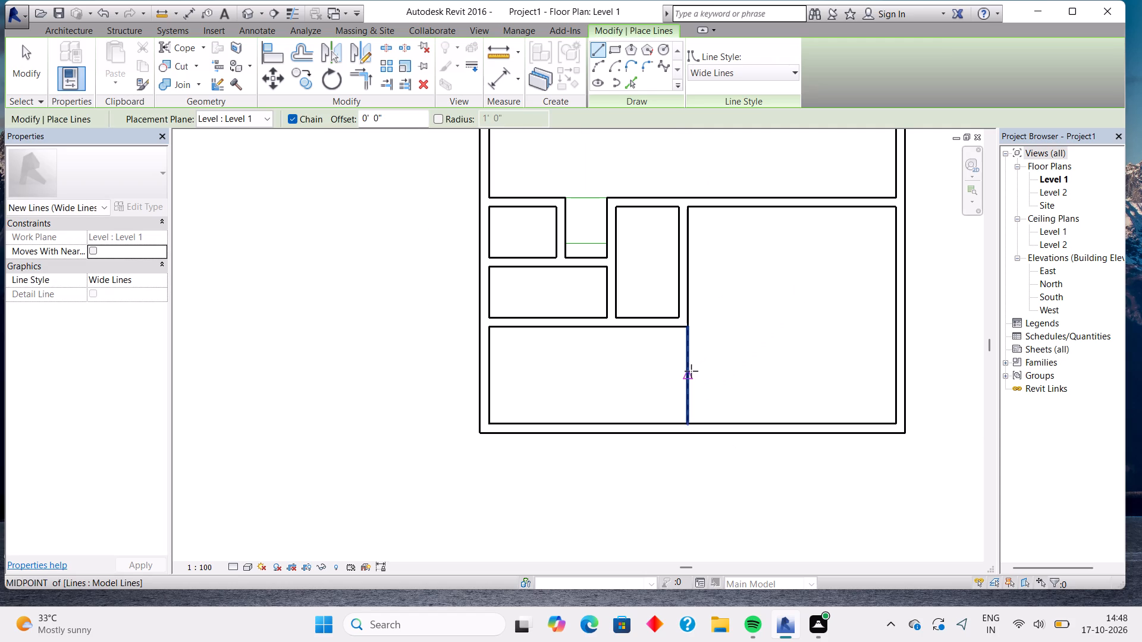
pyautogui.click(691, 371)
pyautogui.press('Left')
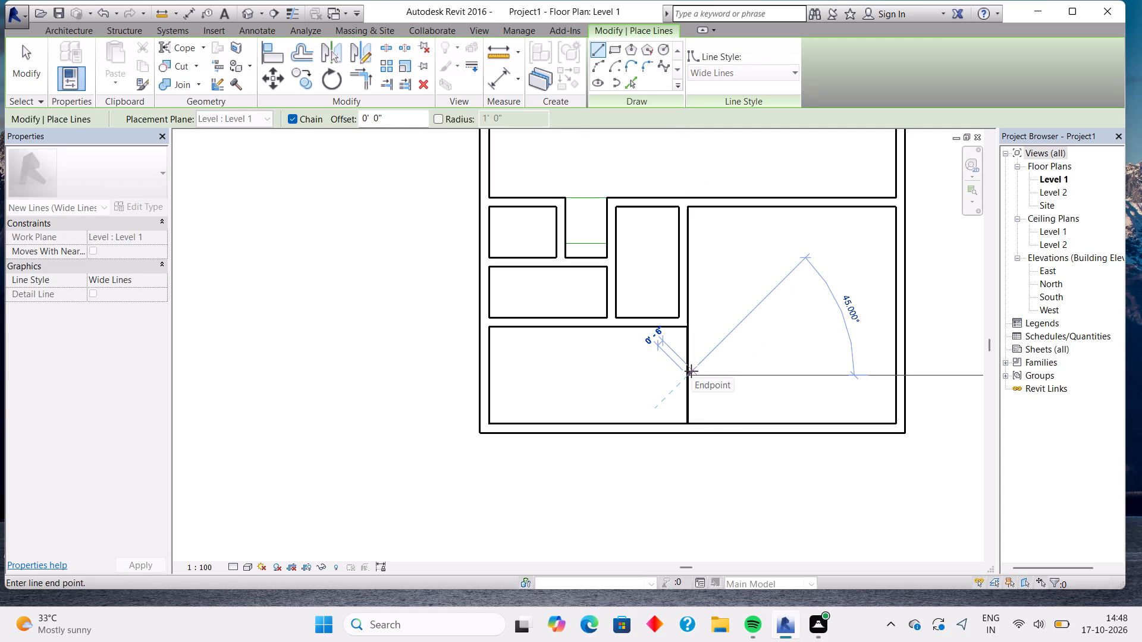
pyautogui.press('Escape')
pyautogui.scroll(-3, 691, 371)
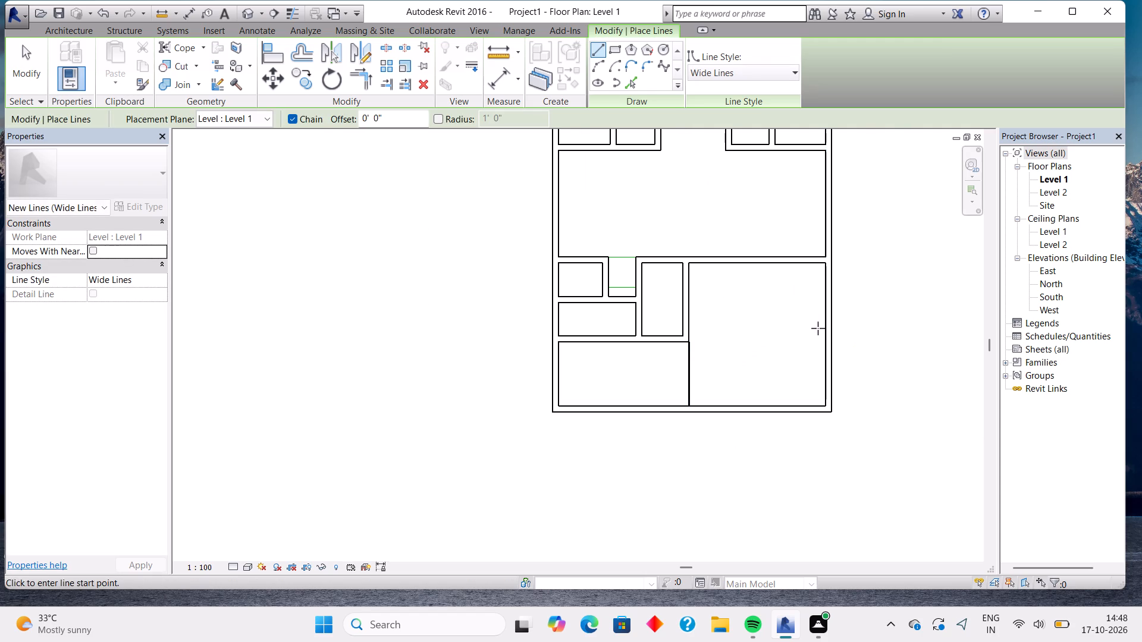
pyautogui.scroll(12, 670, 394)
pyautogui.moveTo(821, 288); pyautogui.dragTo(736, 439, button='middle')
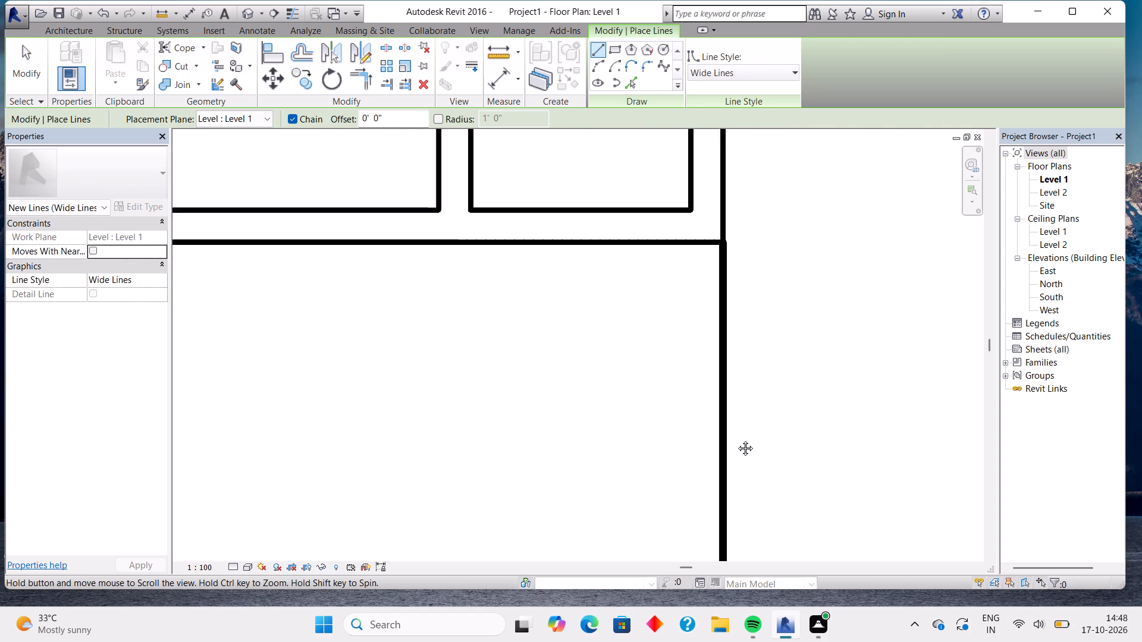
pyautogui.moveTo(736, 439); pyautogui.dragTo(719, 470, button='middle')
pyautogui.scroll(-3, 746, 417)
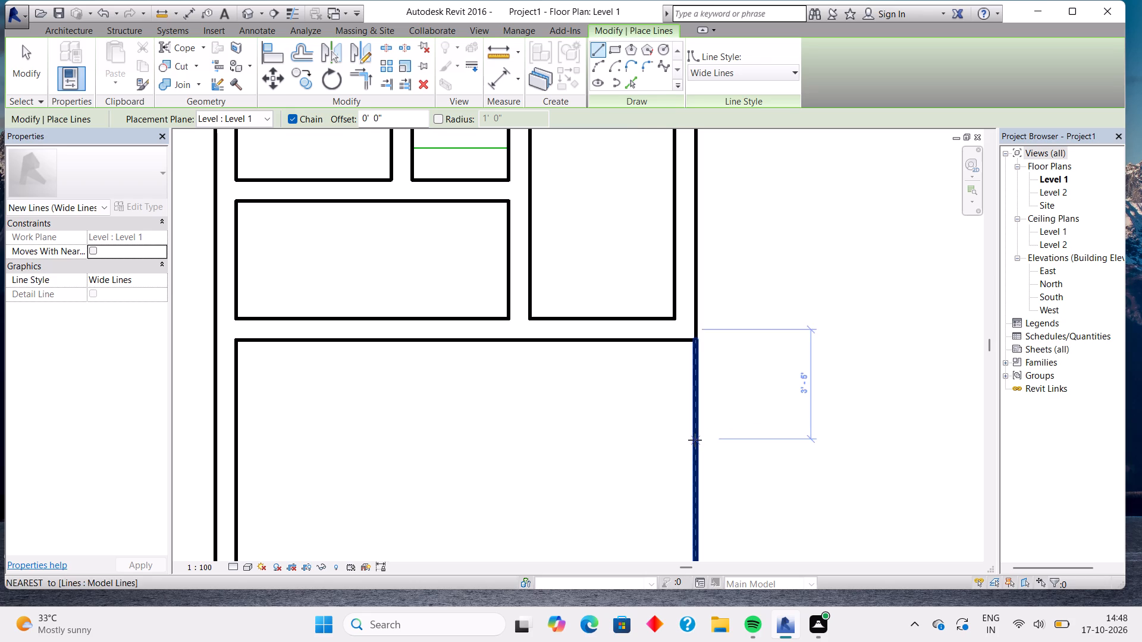
# Select the new vertical Wide Lines model line above the bottom exterior wall and nudge it slightly to the left.
pyautogui.click(695, 440)
pyautogui.press('Left')
pyautogui.click(694, 440)
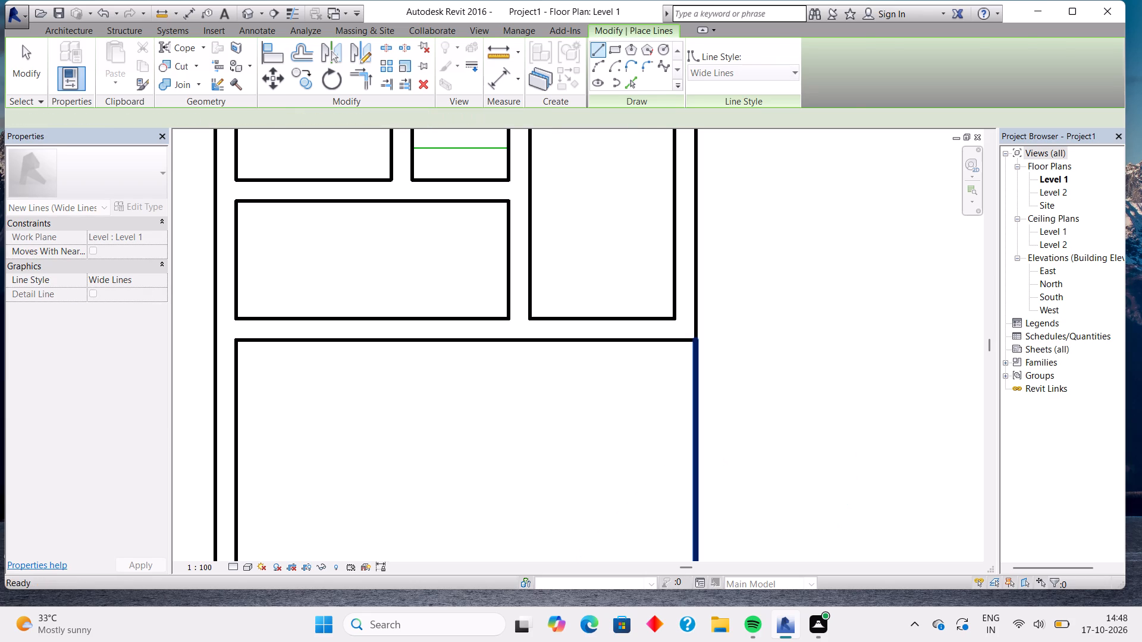
pyautogui.press('Left')
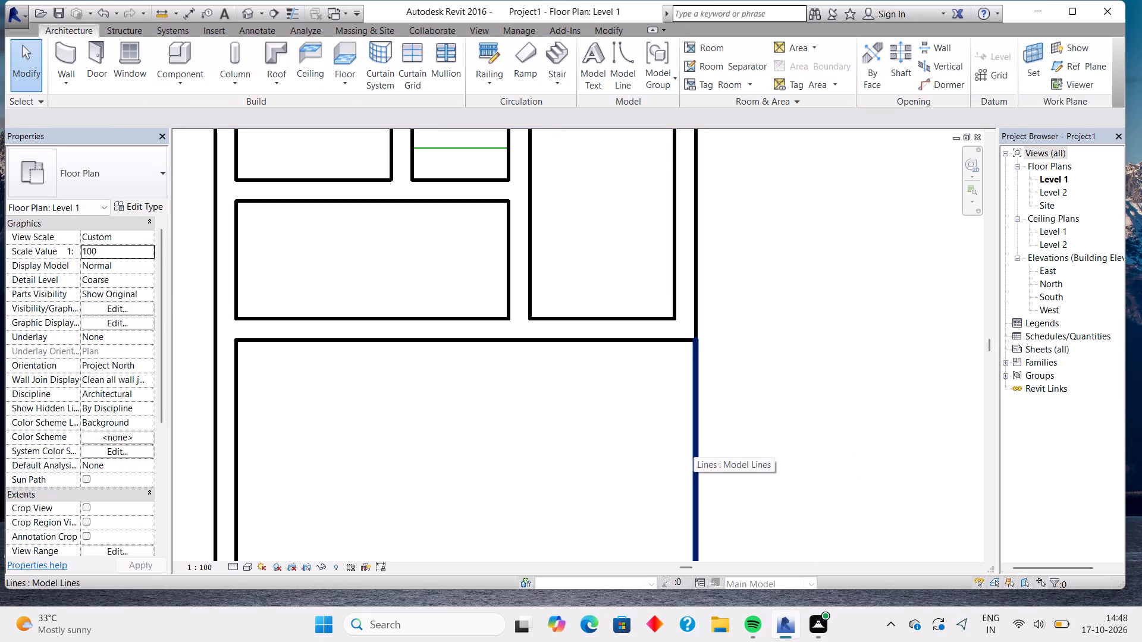
pyautogui.press('Left')
pyautogui.press('Left')
pyautogui.click(694, 440)
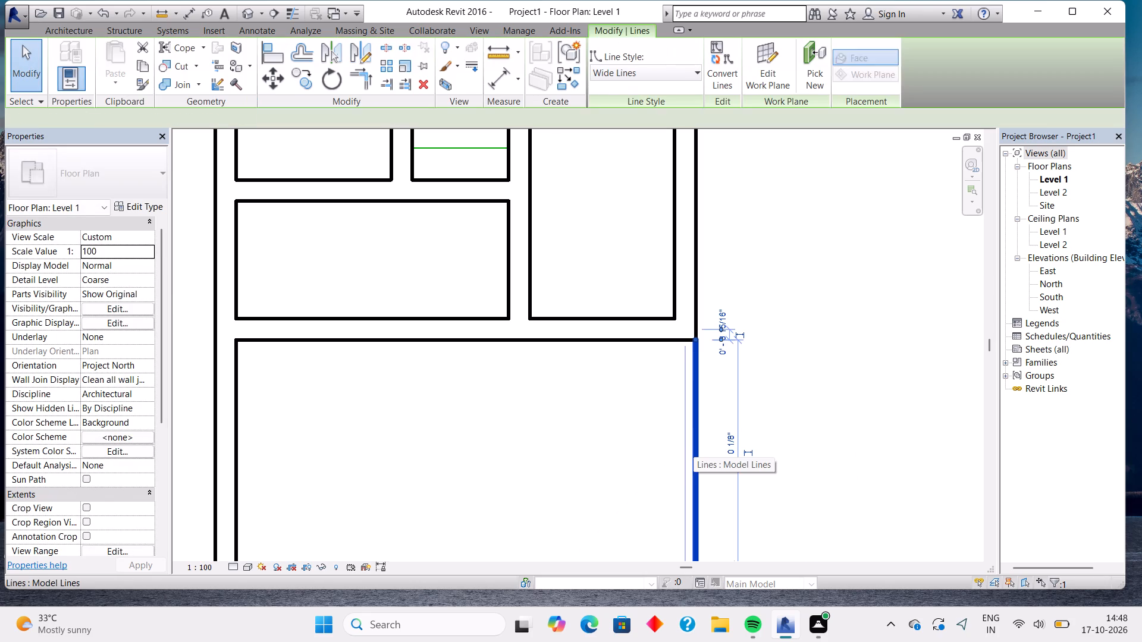
pyautogui.press('Left')
pyautogui.press('Escape')
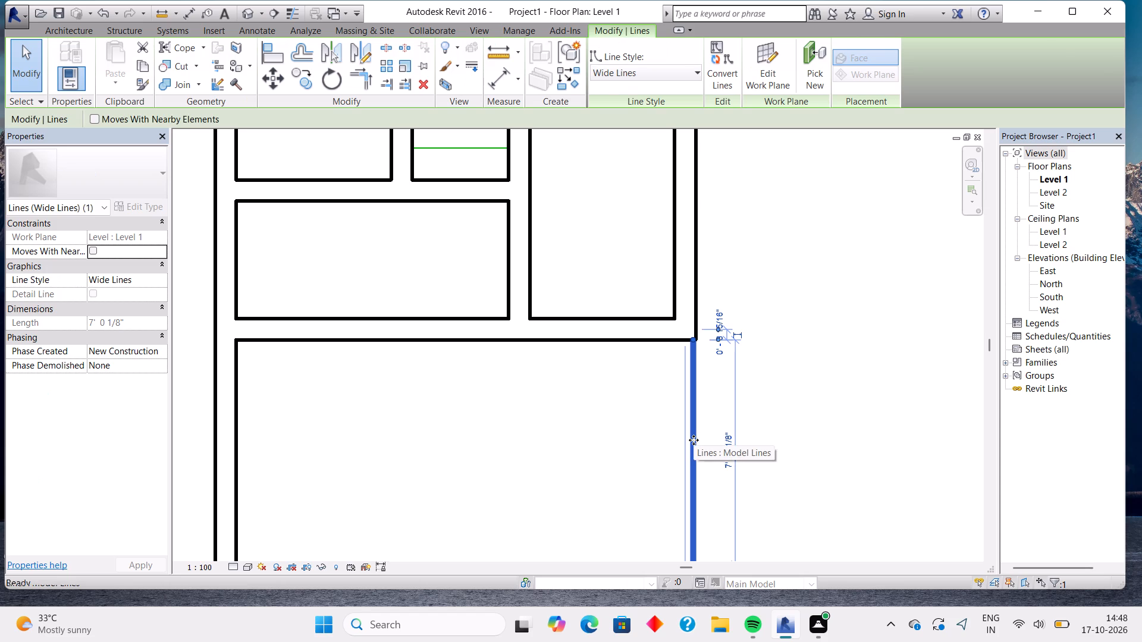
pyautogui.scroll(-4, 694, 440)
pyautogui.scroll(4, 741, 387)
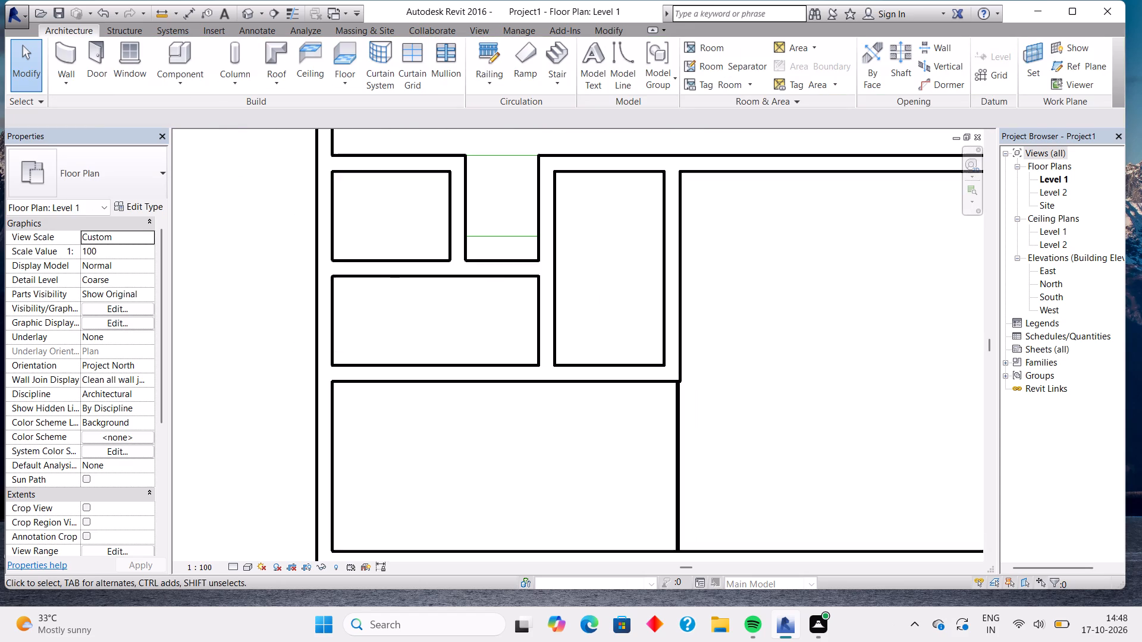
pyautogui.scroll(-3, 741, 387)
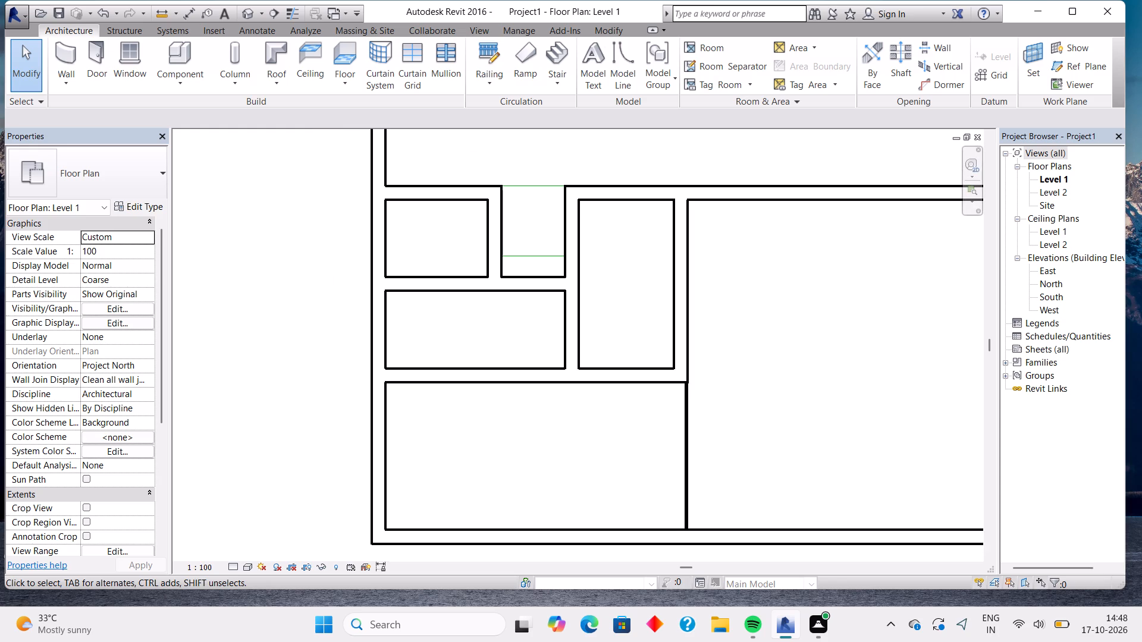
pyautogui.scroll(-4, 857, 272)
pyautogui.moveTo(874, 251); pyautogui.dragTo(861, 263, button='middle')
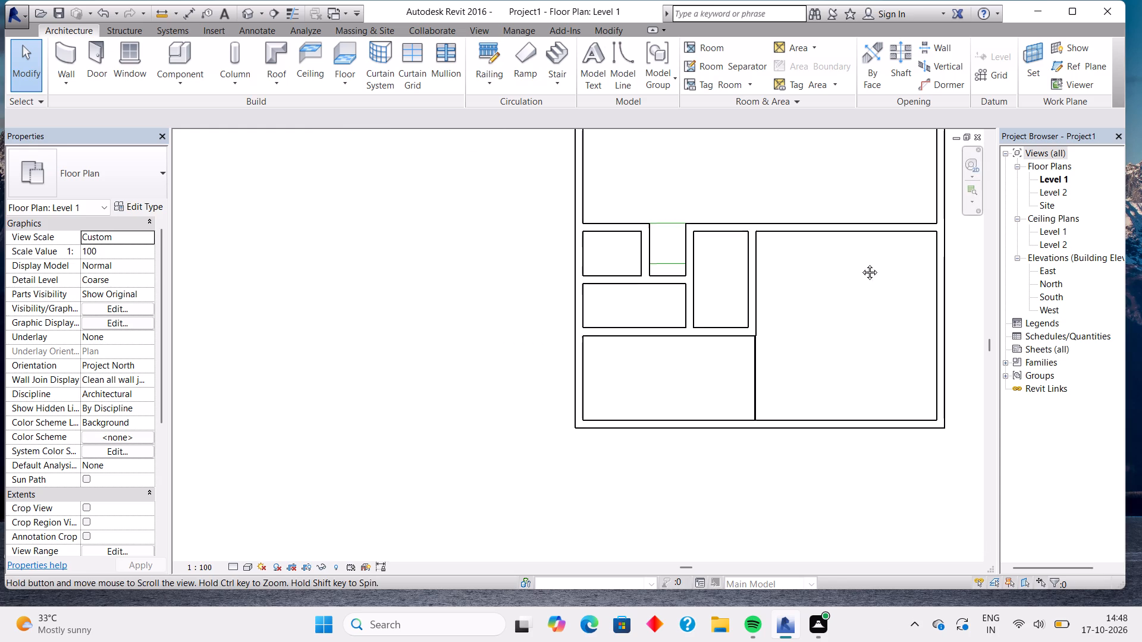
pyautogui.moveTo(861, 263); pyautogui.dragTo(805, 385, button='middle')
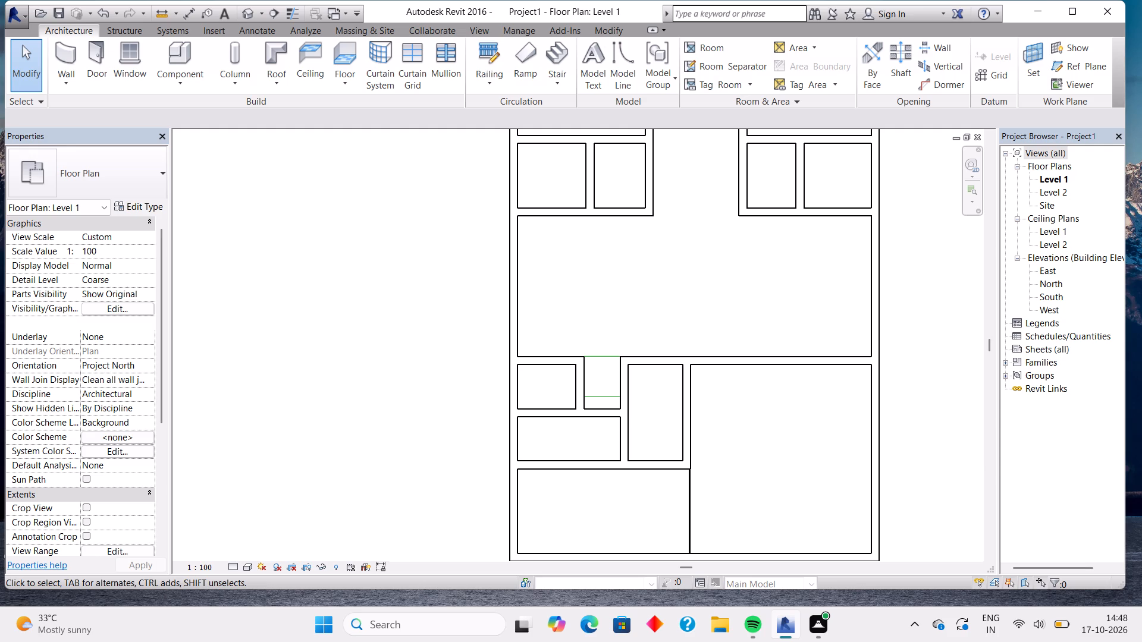
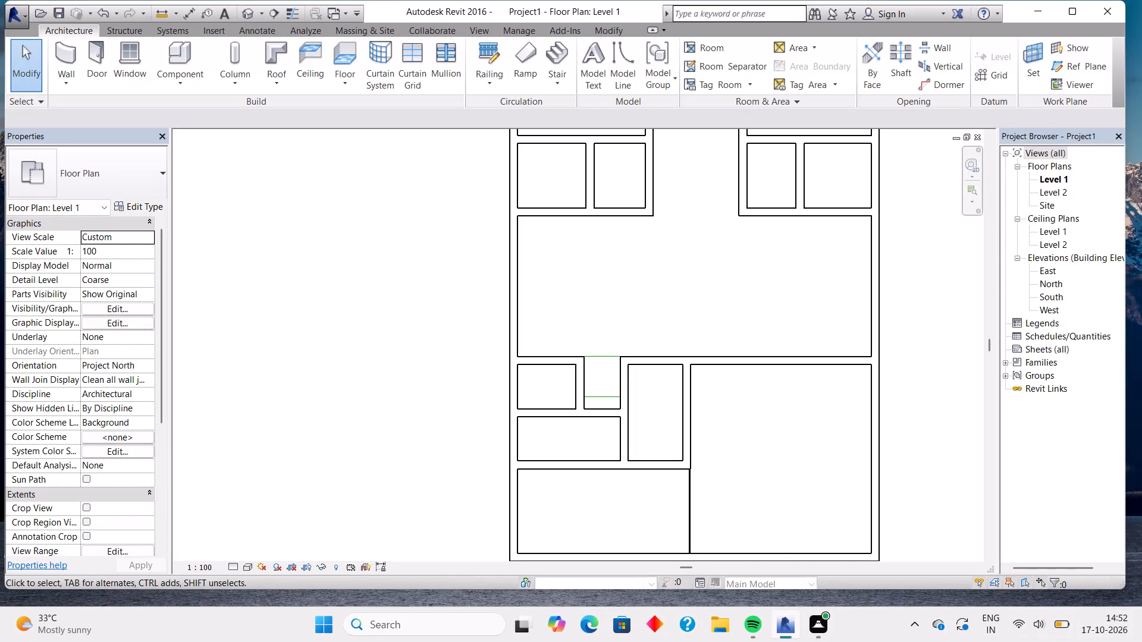
# Place M_Single-Flush 0915 x 2134mm doors in both large upper rooms' corridor walls, swinging inward, centred about 2' 6" above each room's lower wall.
pyautogui.moveTo(803, 426); pyautogui.dragTo(782, 470, button='middle')
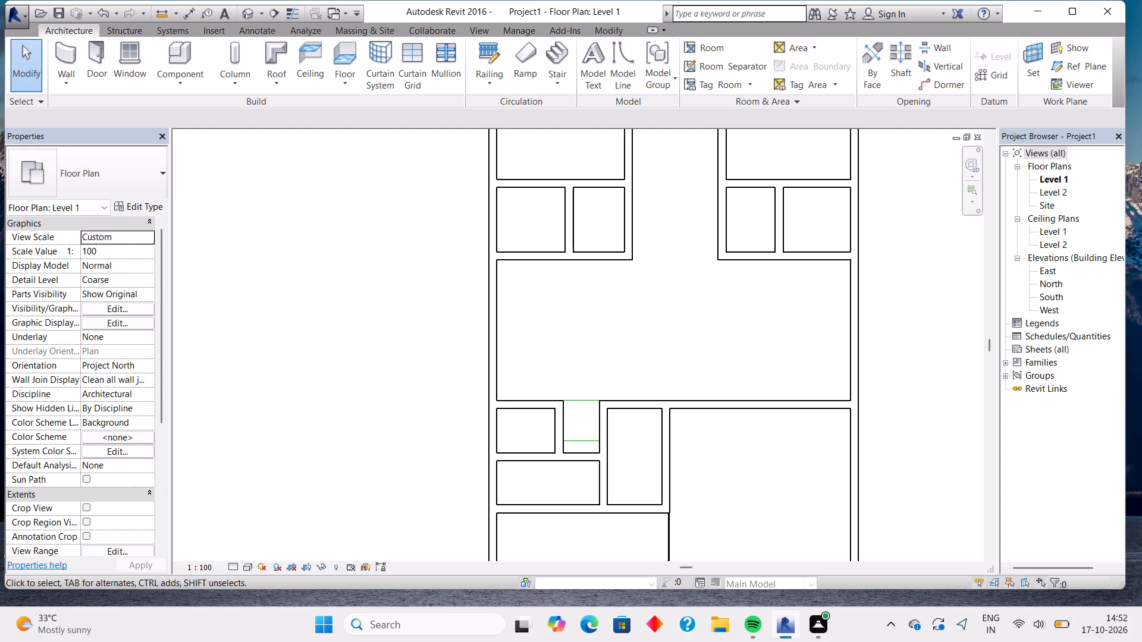
pyautogui.moveTo(664, 267); pyautogui.dragTo(670, 357, button='middle')
pyautogui.scroll(-1, 661, 284)
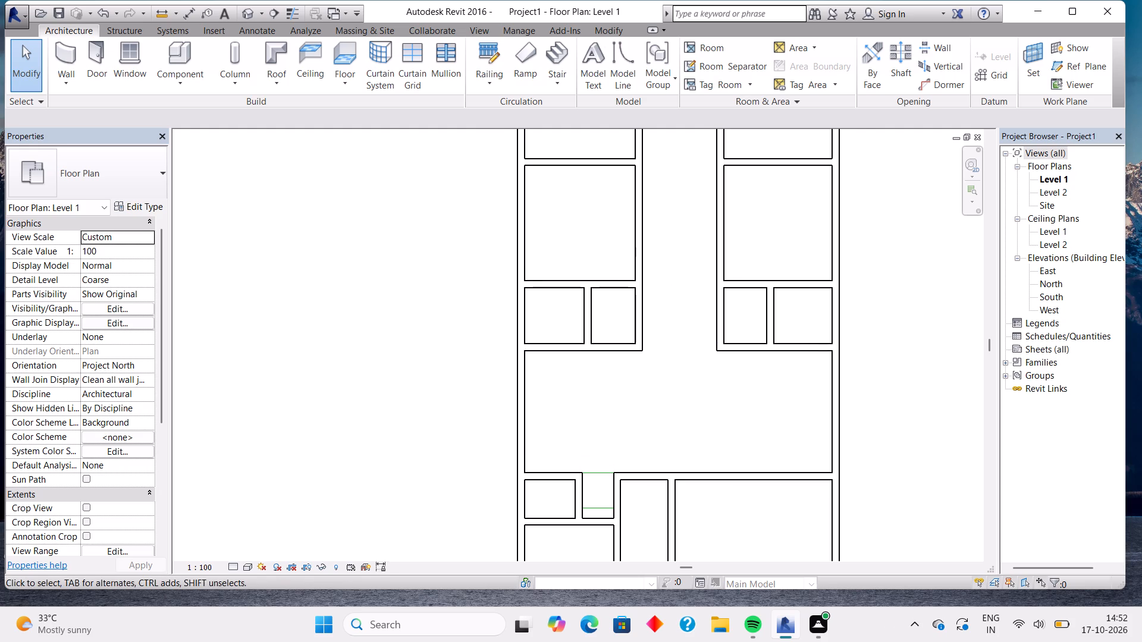
pyautogui.moveTo(670, 206); pyautogui.dragTo(650, 274, button='middle')
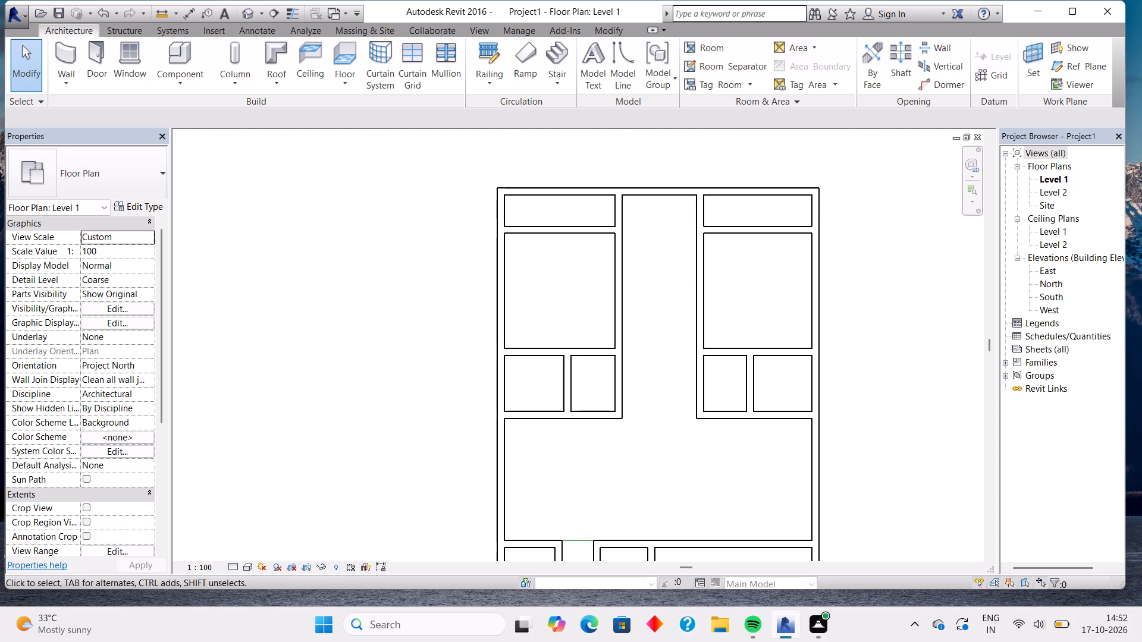
pyautogui.click(90, 55)
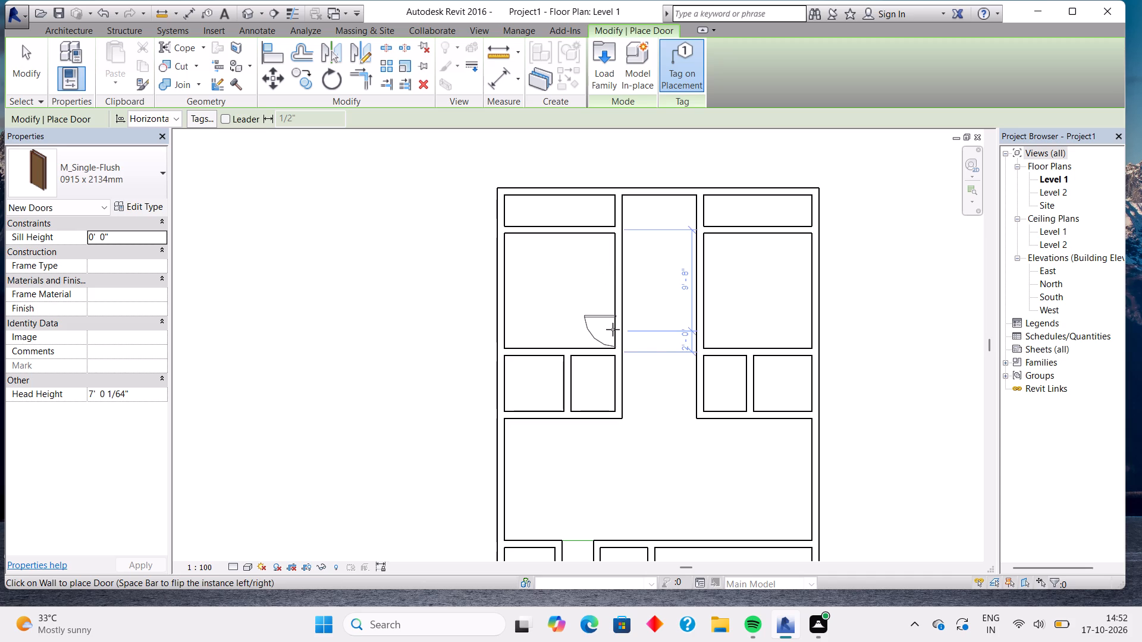
pyautogui.press('space')
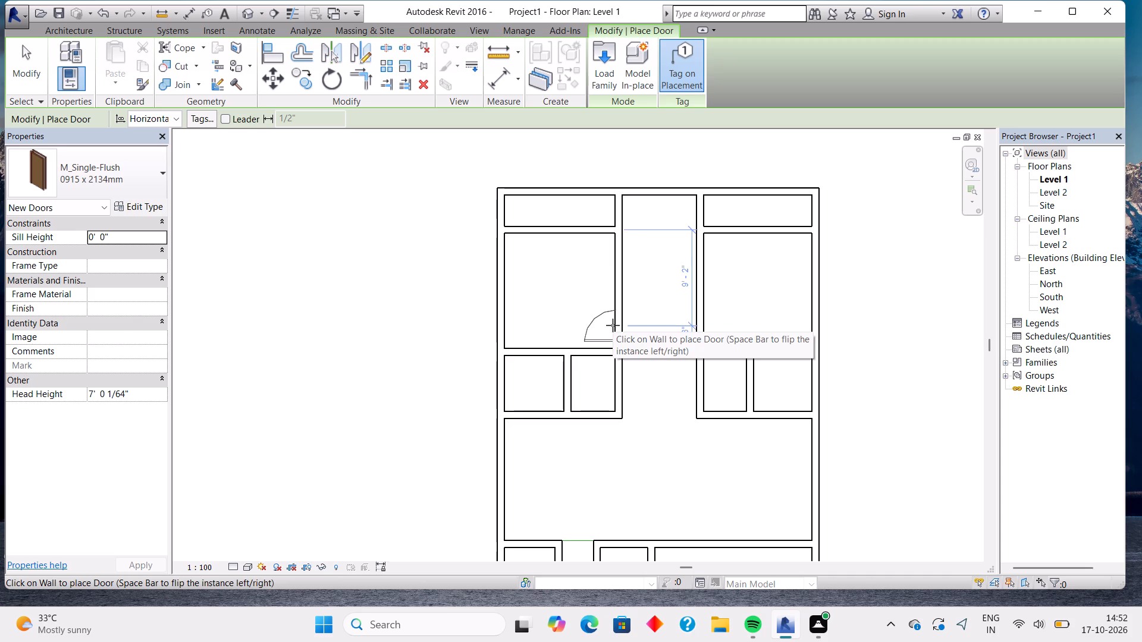
pyautogui.click(613, 325)
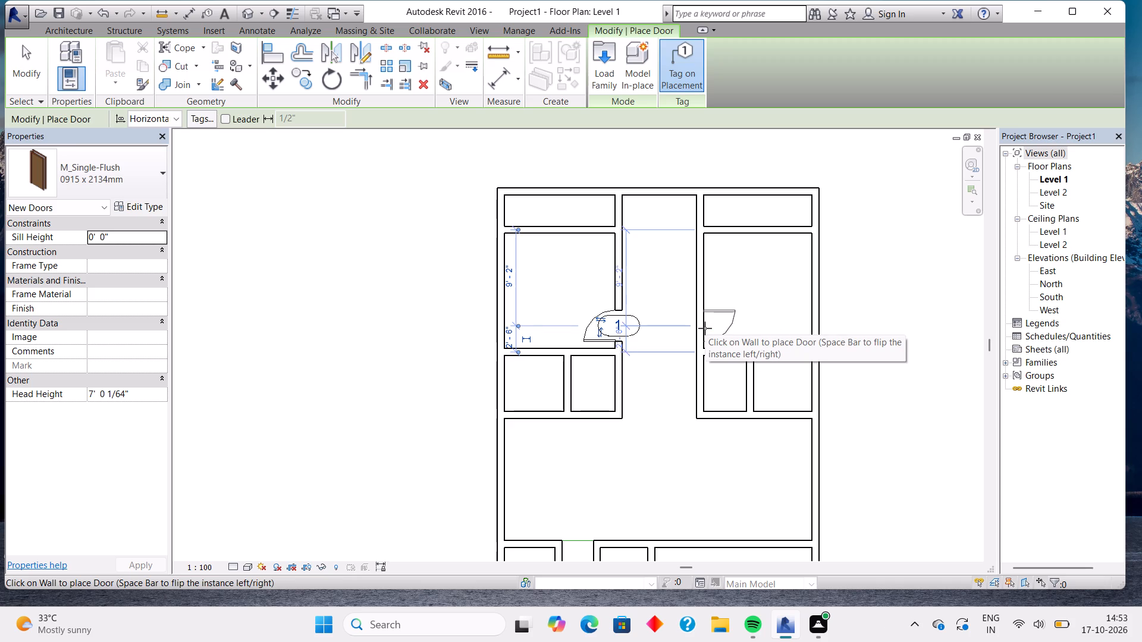
pyautogui.press('space')
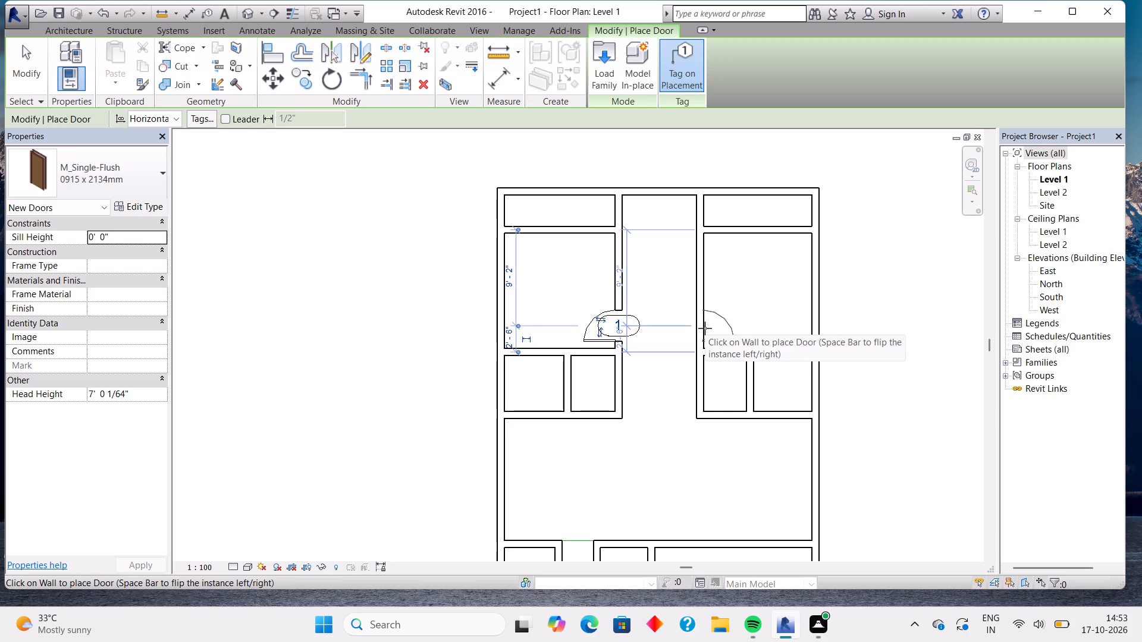
pyautogui.scroll(6, 705, 328)
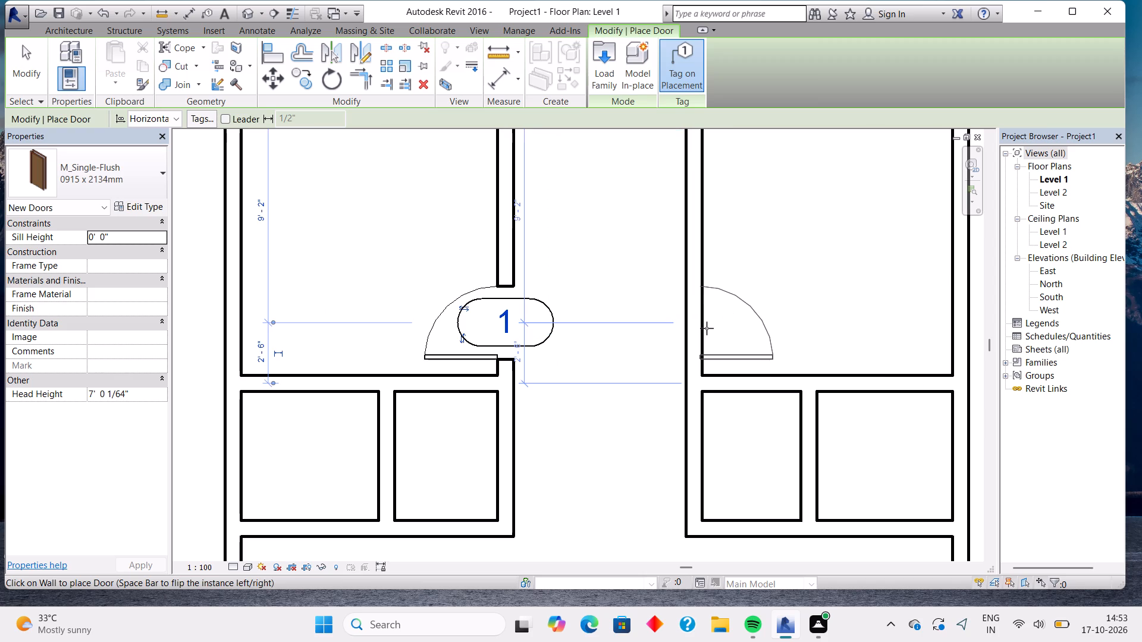
pyautogui.click(707, 328)
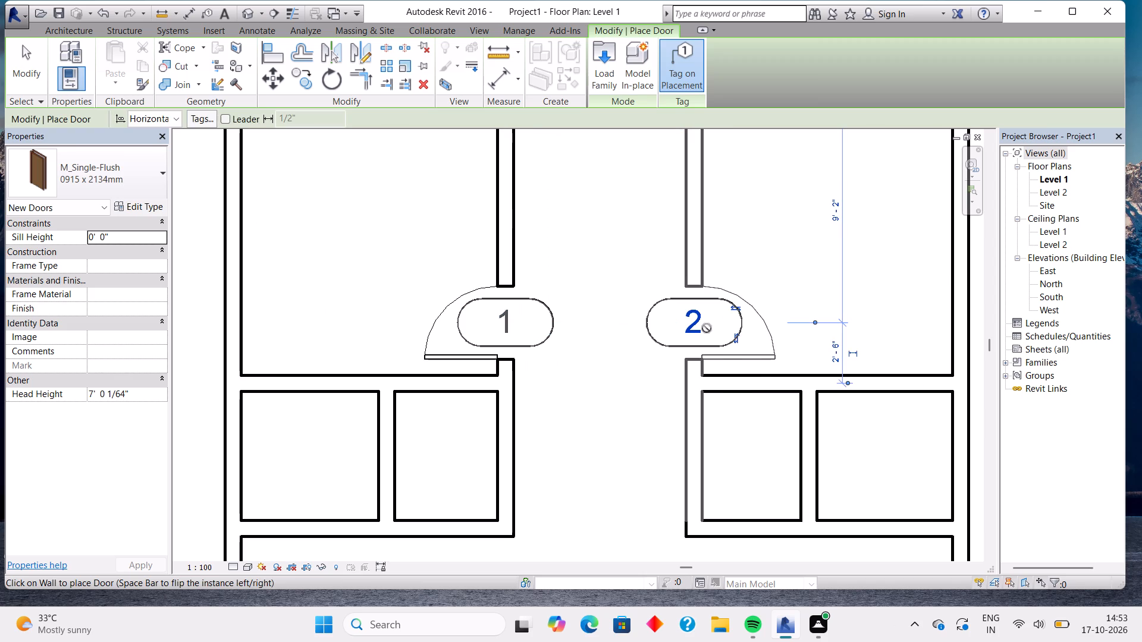
# Place M_Single-Flush 0762 x 2032mm doors in both partitions between the paired small rooms, opening toward the corridor side, about 1' 10" below the upper walls.
pyautogui.scroll(-2, 633, 310)
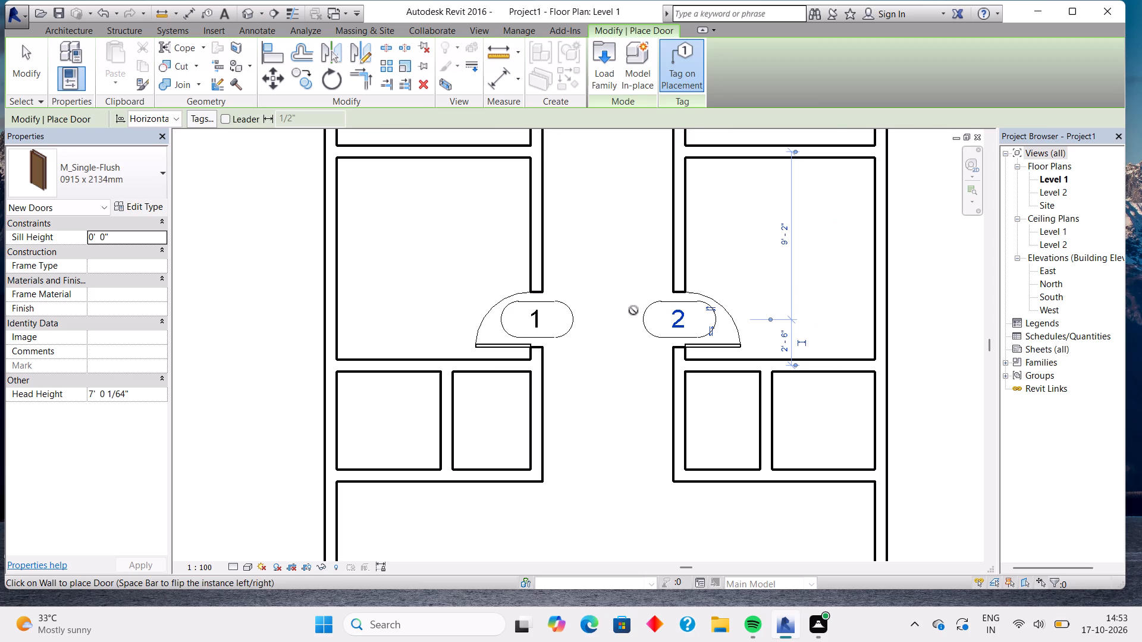
pyautogui.moveTo(591, 398); pyautogui.dragTo(679, 350, button='middle')
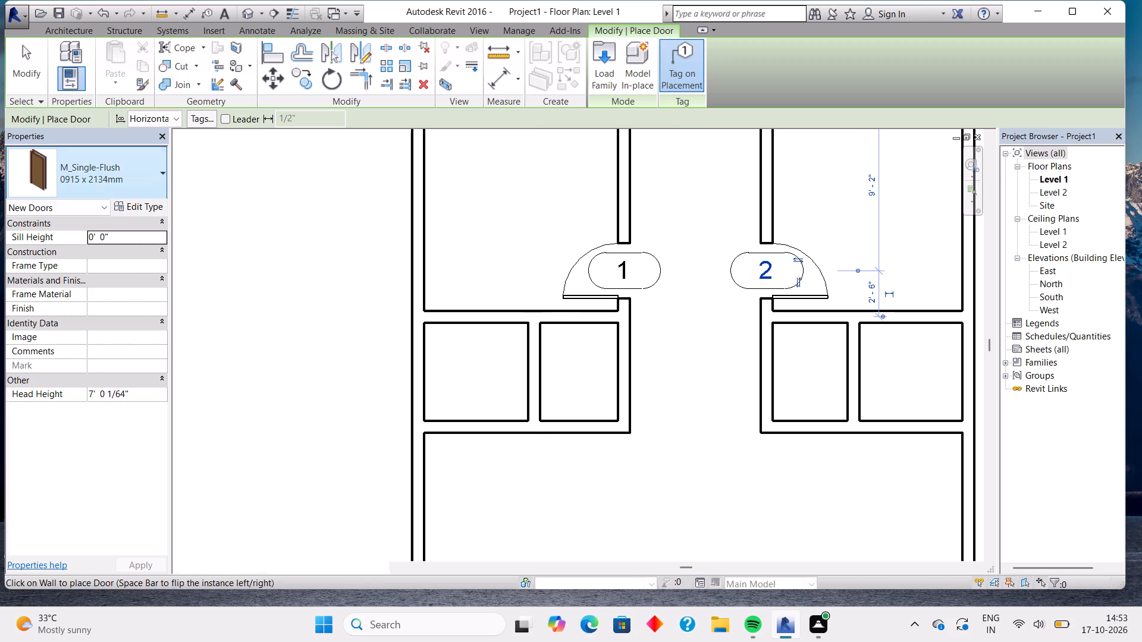
pyautogui.click(115, 175)
pyautogui.click(114, 260)
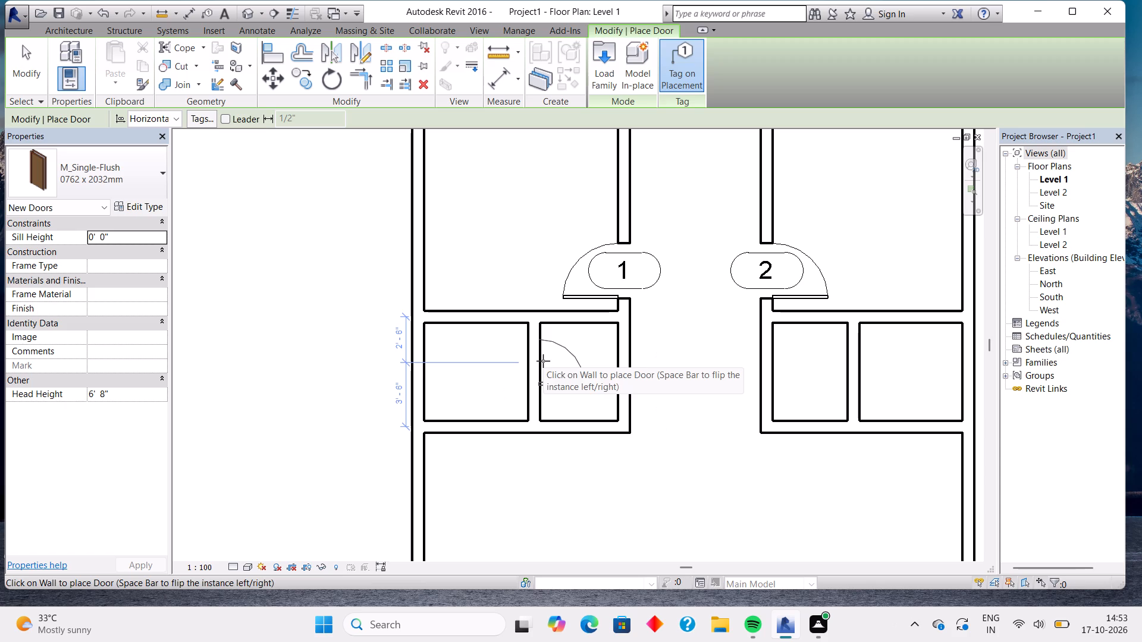
pyautogui.press('space')
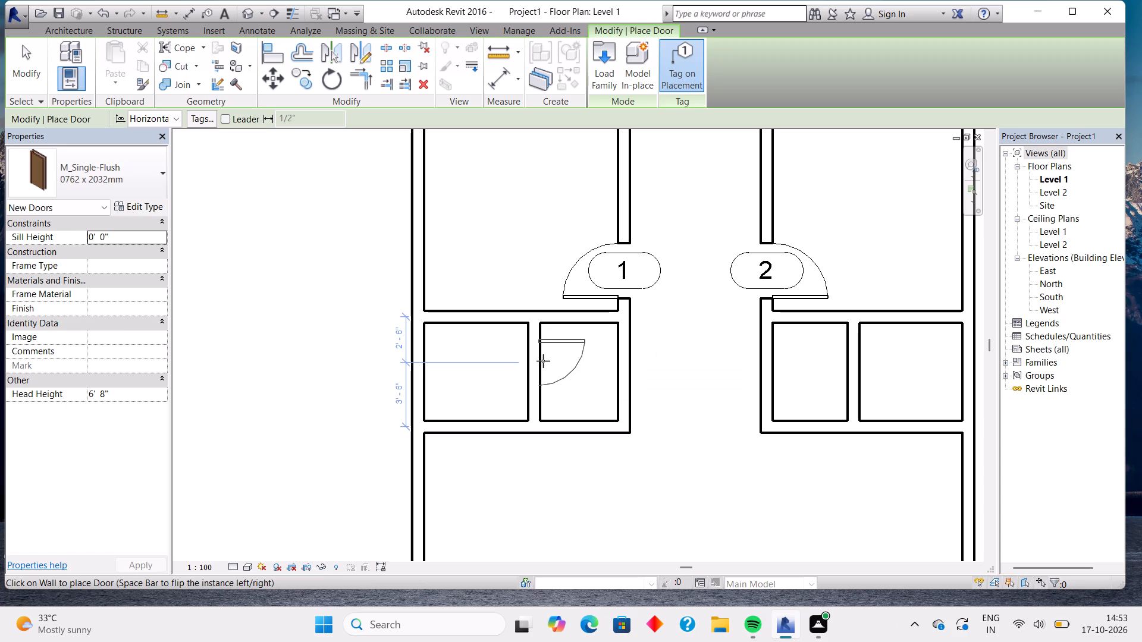
pyautogui.scroll(6, 544, 360)
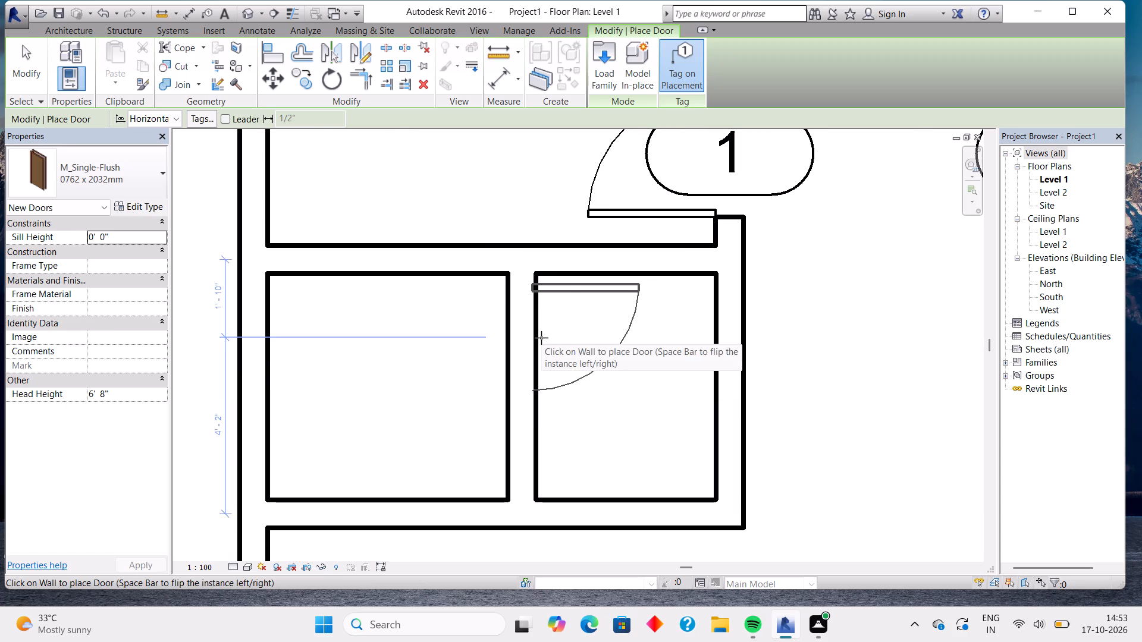
pyautogui.click(541, 338)
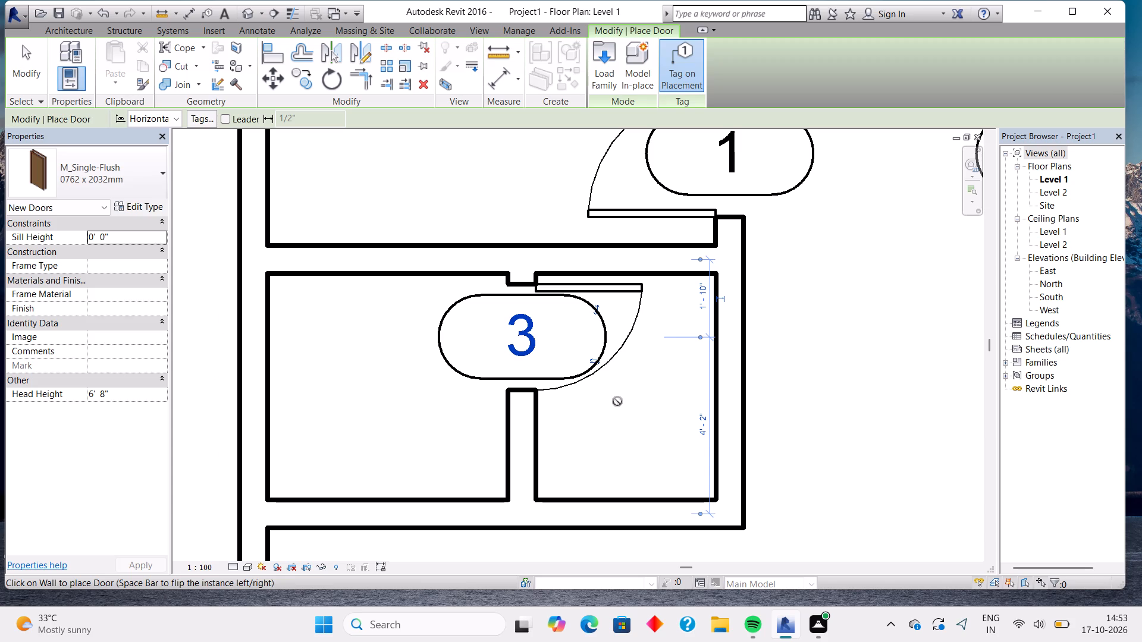
pyautogui.scroll(-1, 617, 401)
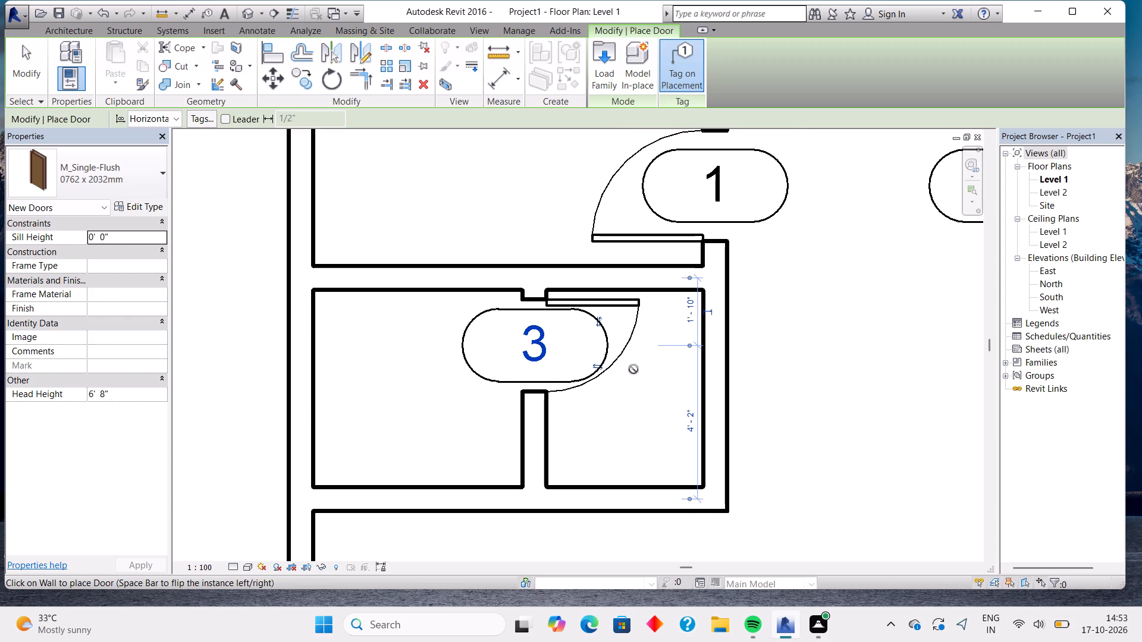
pyautogui.moveTo(633, 369); pyautogui.dragTo(567, 426, button='middle')
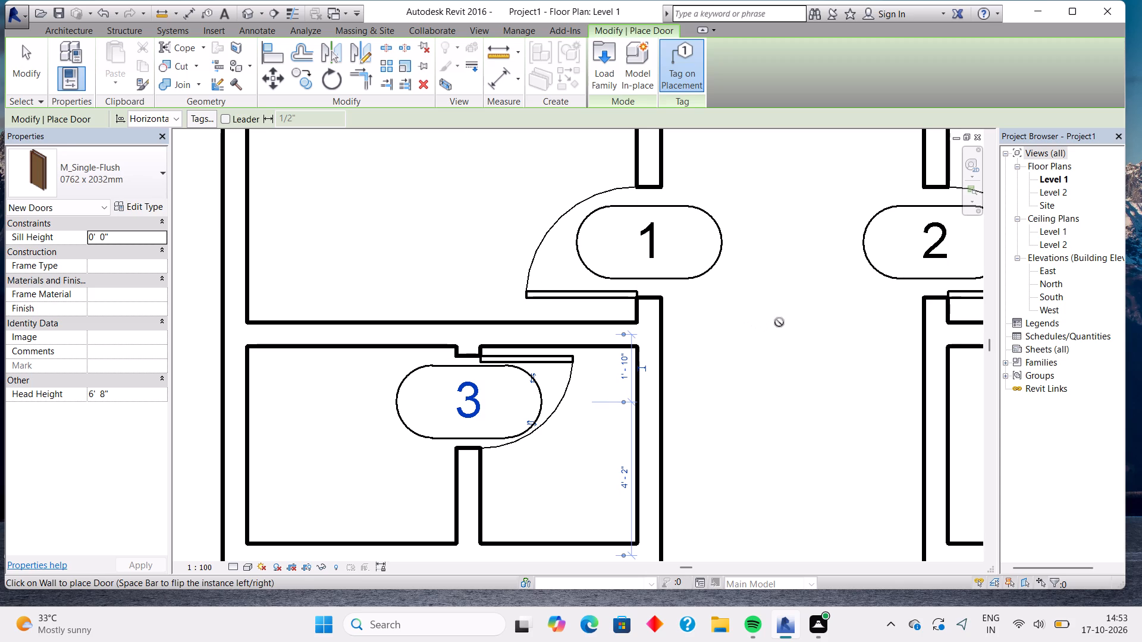
pyautogui.moveTo(779, 322); pyautogui.dragTo(581, 273, button='middle')
pyautogui.scroll(-2, 581, 273)
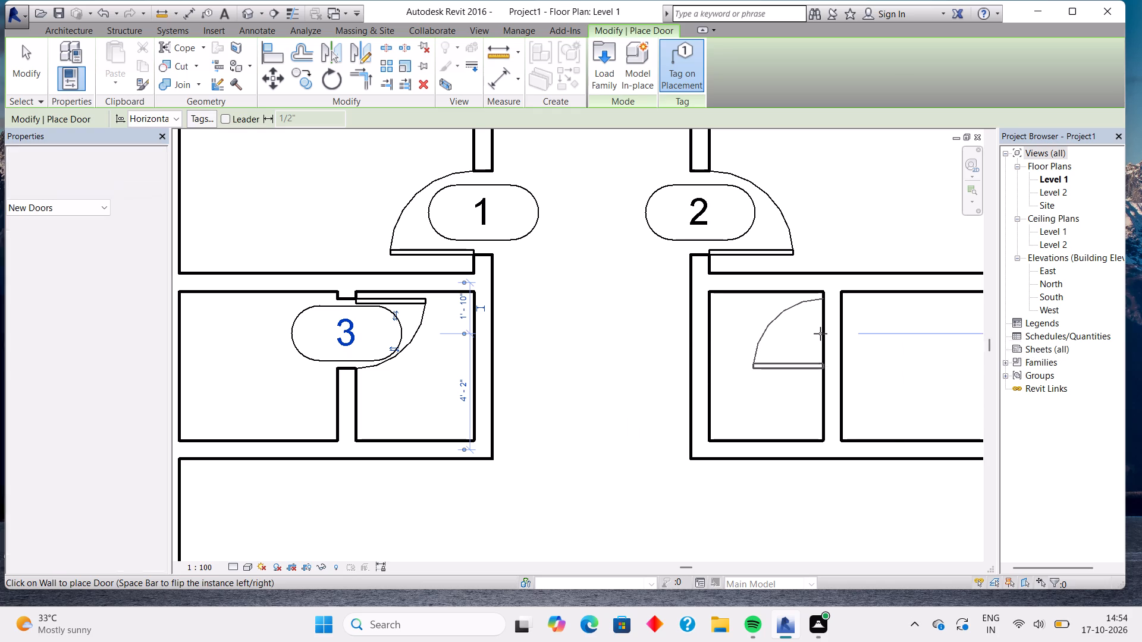
pyautogui.press('space')
pyautogui.click(820, 333)
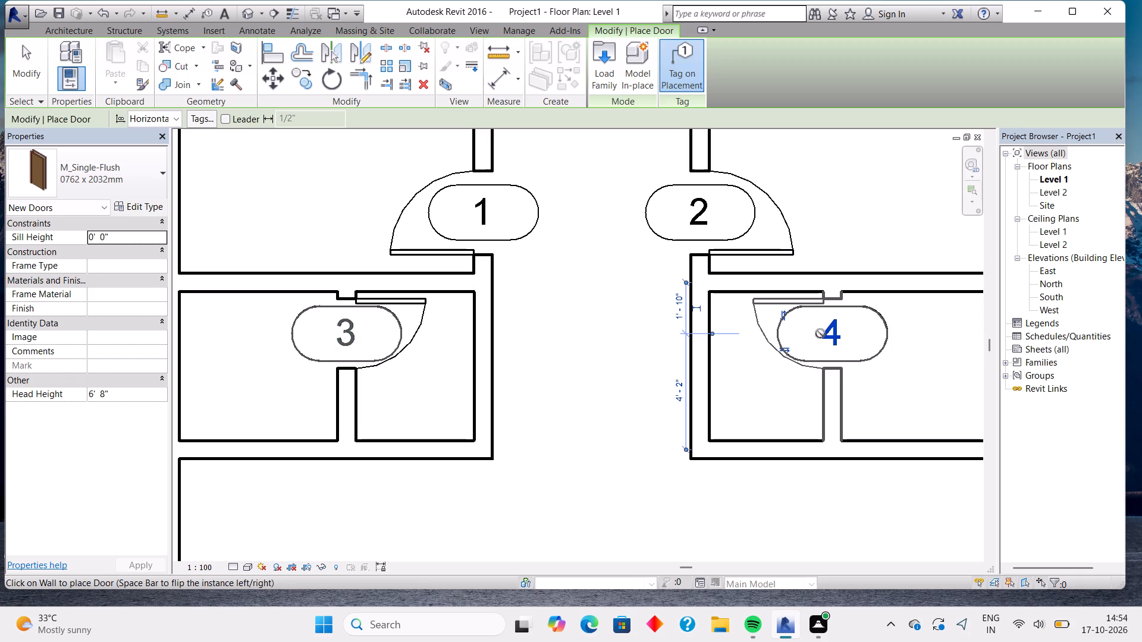
# Place two 0762 x 2032mm doors from the lined recess, one into the small room beside it and one into the room below.
pyautogui.scroll(-2, 925, 365)
pyautogui.moveTo(917, 367); pyautogui.dragTo(913, 367, button='middle')
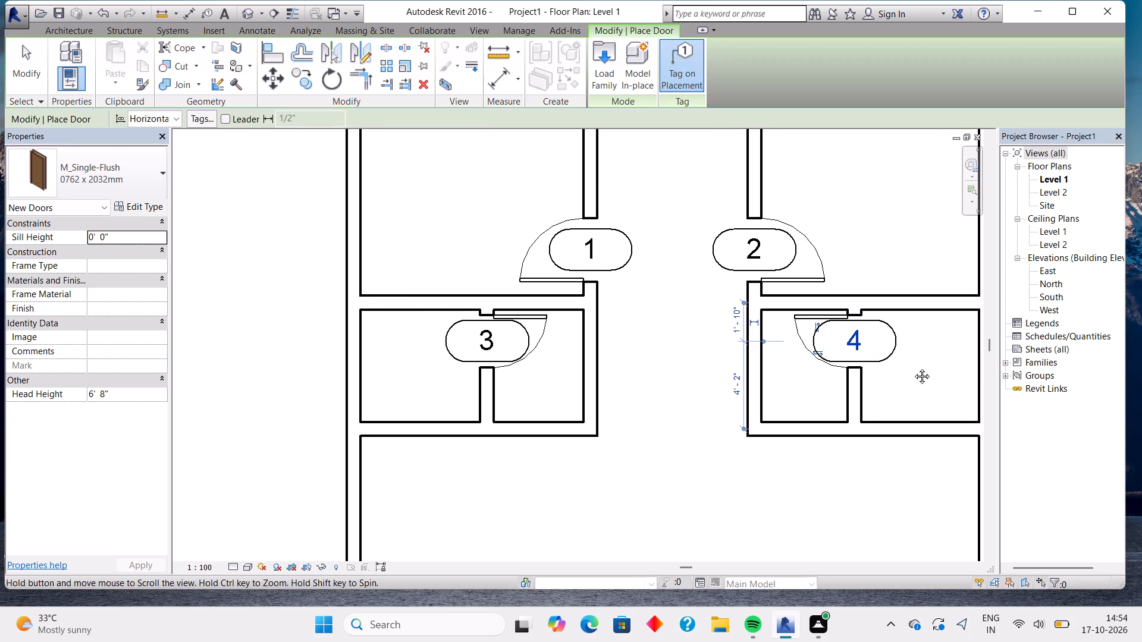
pyautogui.moveTo(913, 367); pyautogui.dragTo(838, 261, button='middle')
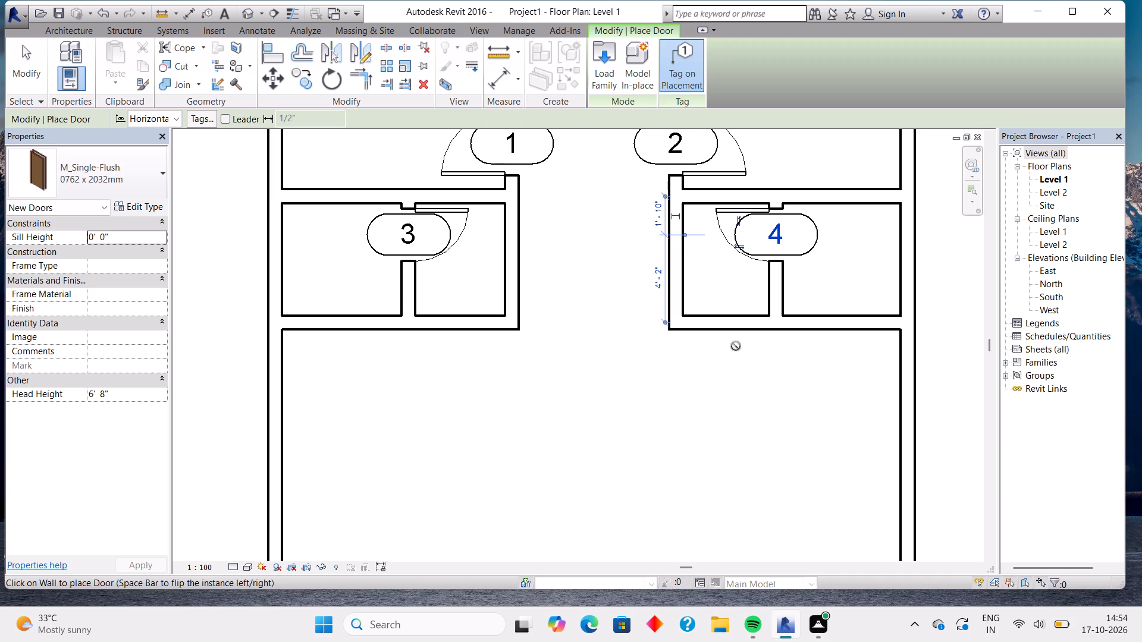
pyautogui.moveTo(583, 471); pyautogui.dragTo(669, 266, button='middle')
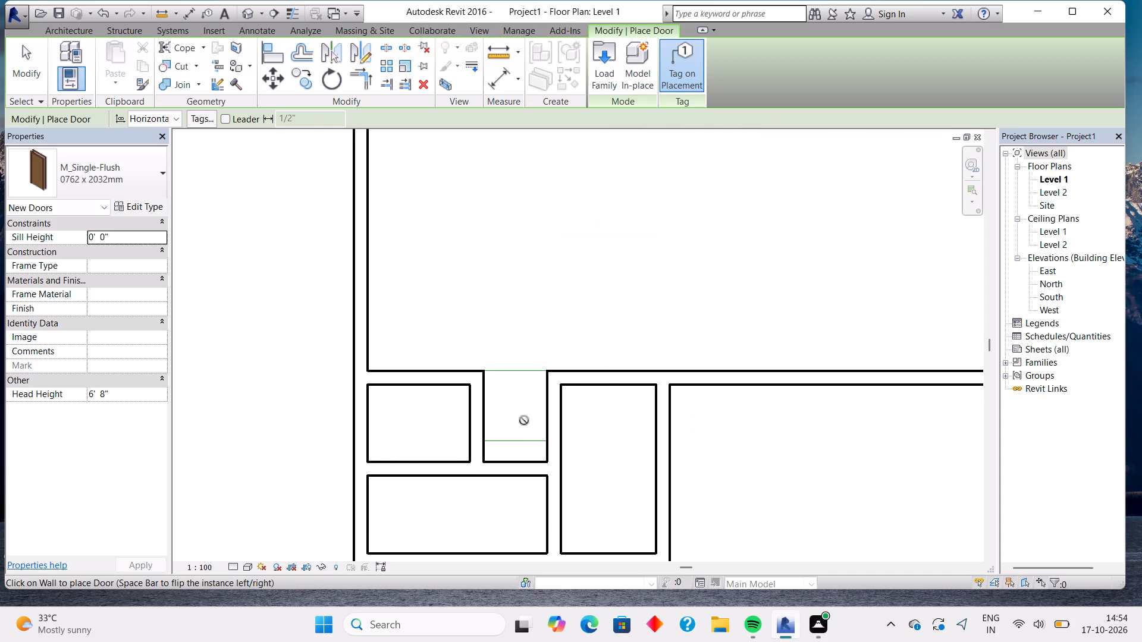
pyautogui.click(465, 423)
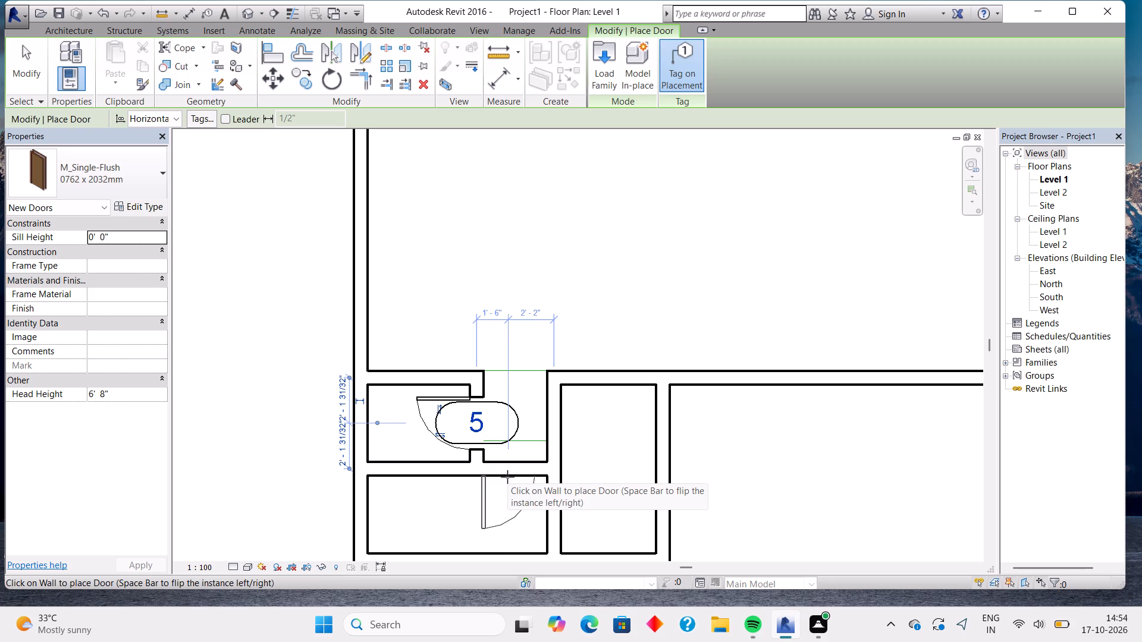
pyautogui.press('space')
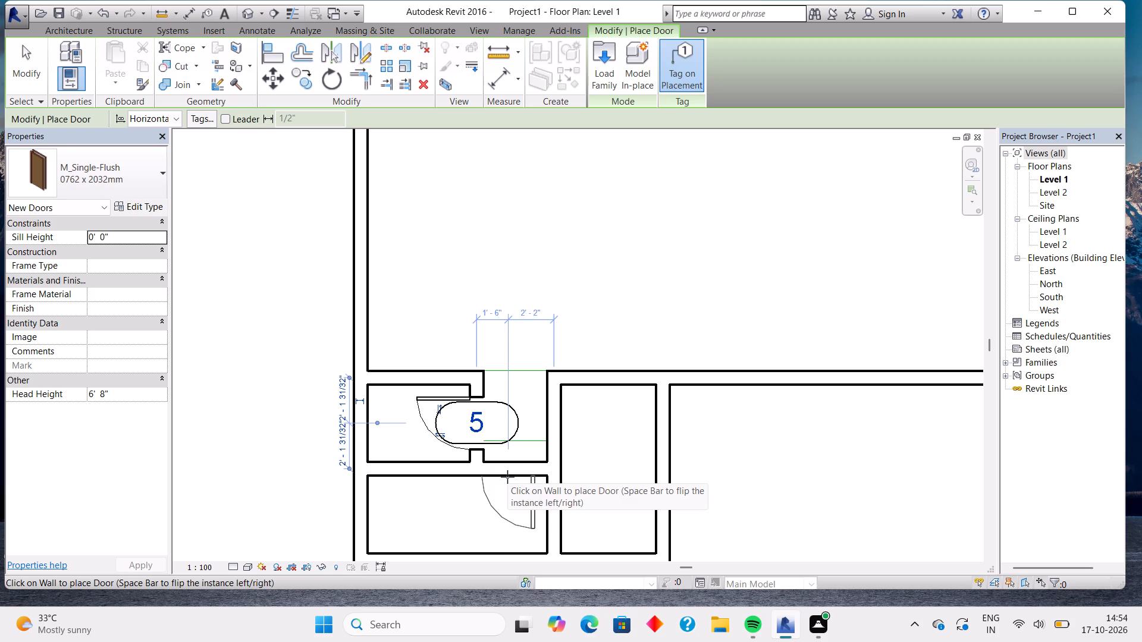
pyautogui.click(507, 477)
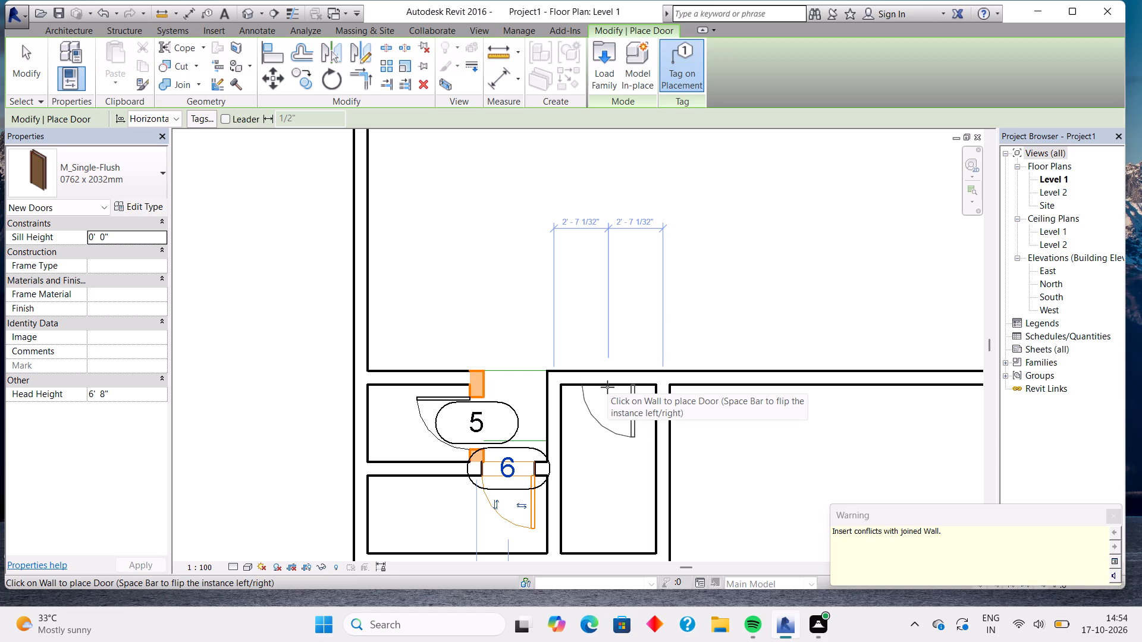
# Place a 0762 x 2032mm door in the top wall of the narrow room beside the recess, about 2' 0" from its right wall.
pyautogui.click(617, 389)
pyautogui.scroll(-3, 626, 283)
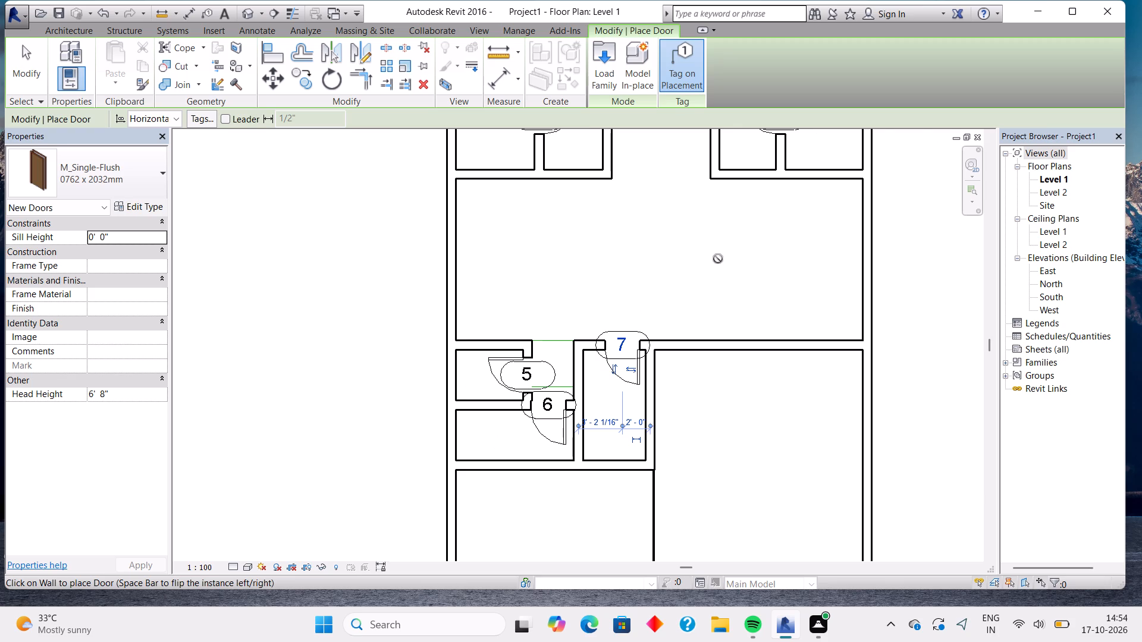
pyautogui.scroll(5, 714, 259)
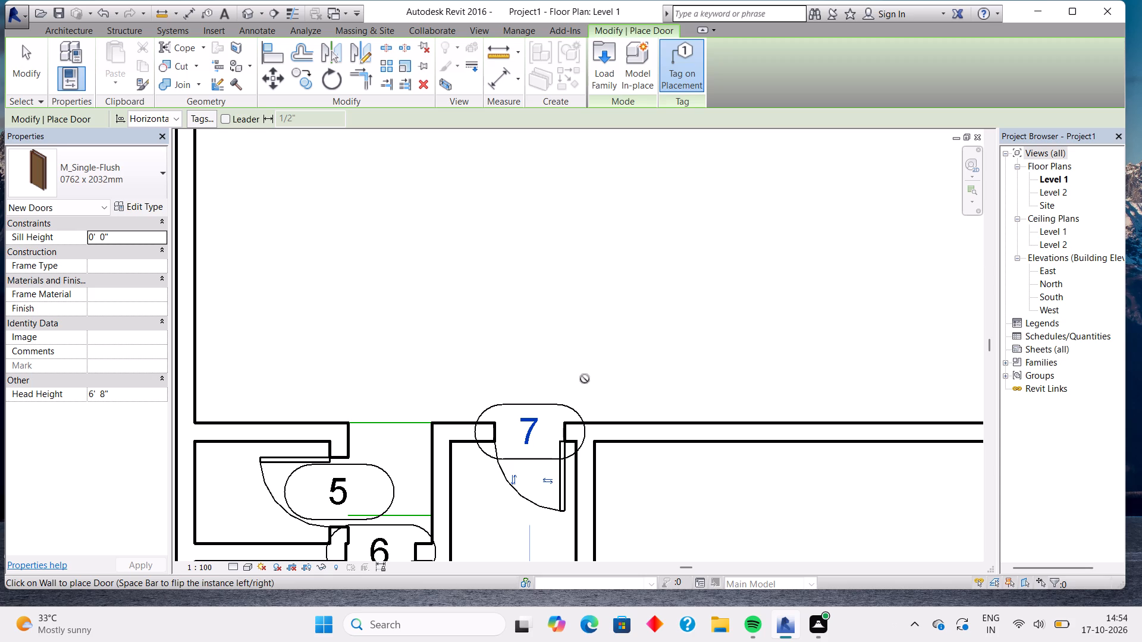
pyautogui.press('Escape')
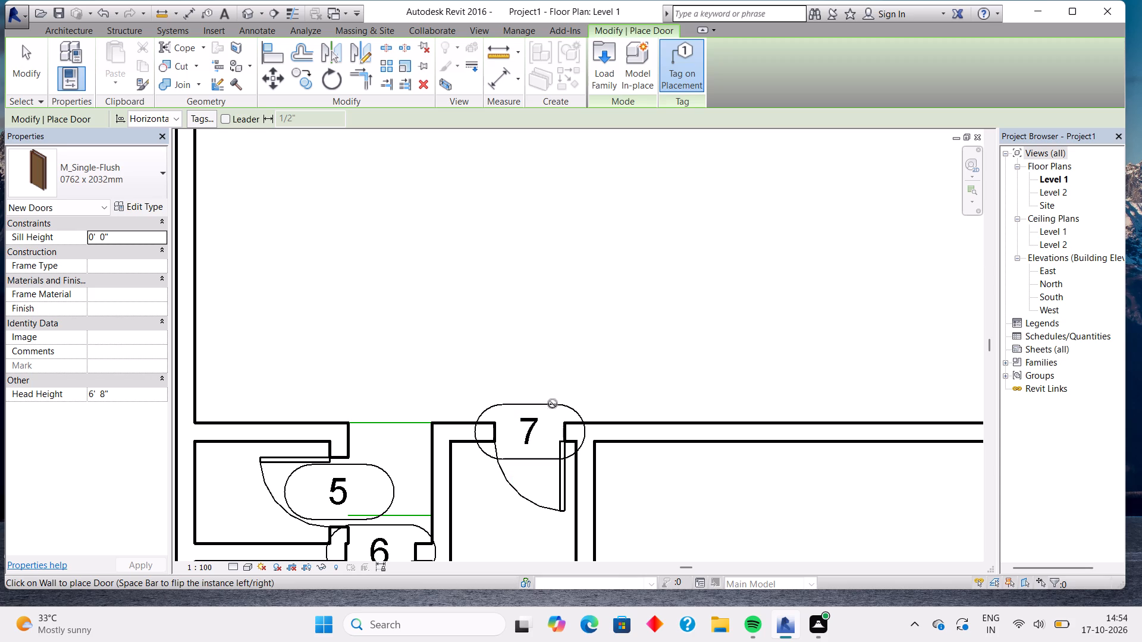
pyautogui.click(553, 408)
pyautogui.press('Escape')
# Delete door tags 7, 5 and 6 around the recess, keeping the doors.
pyautogui.click(554, 406)
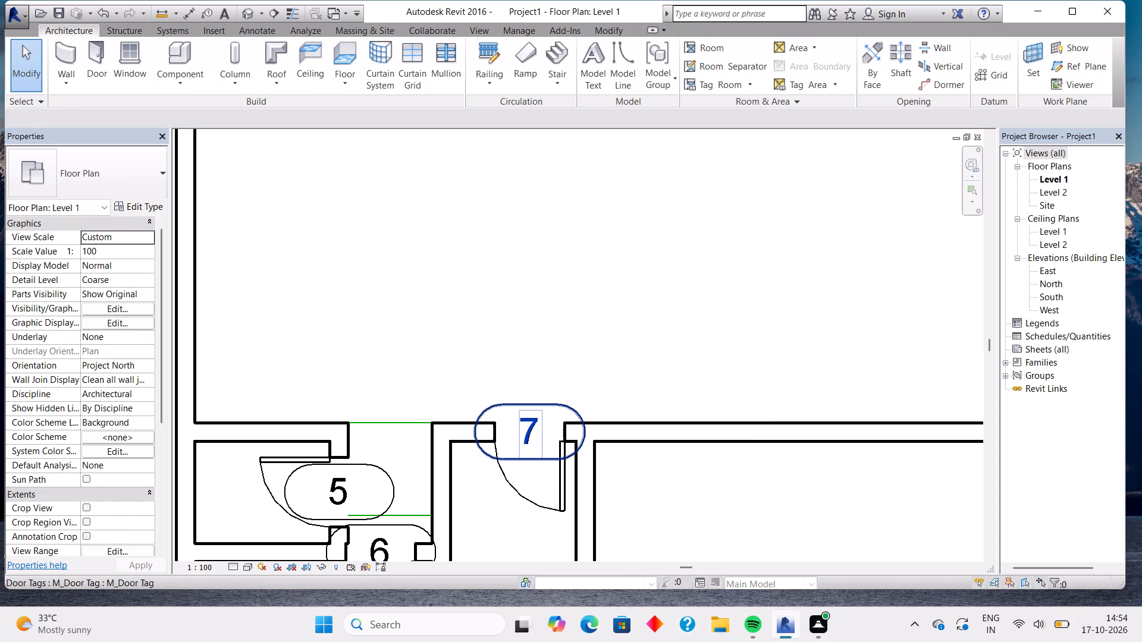
pyautogui.press('Delete')
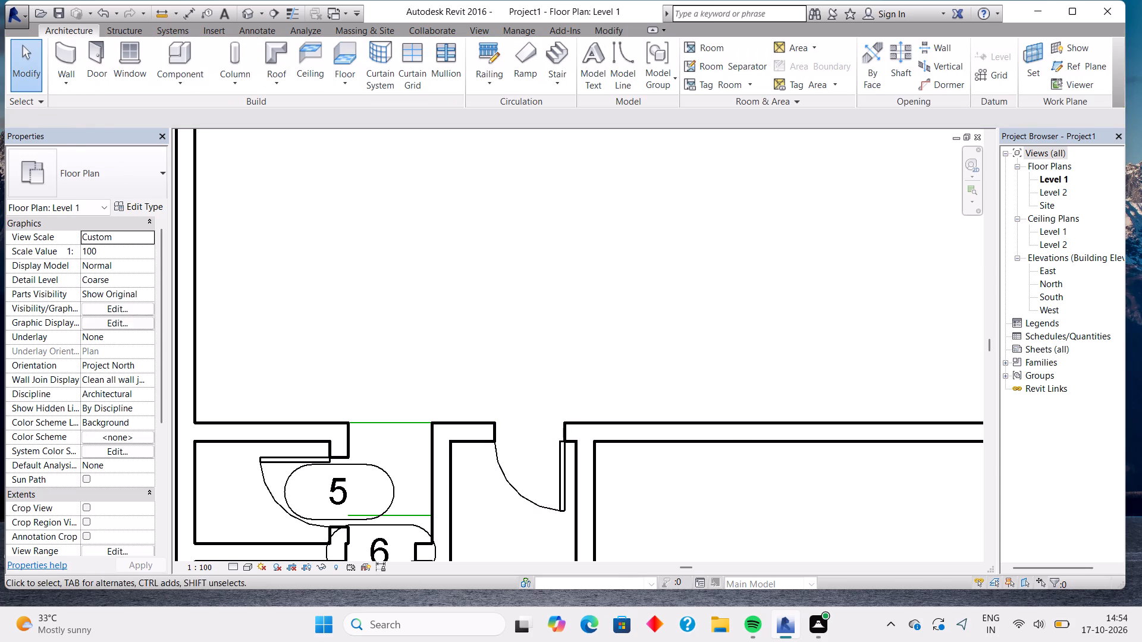
pyautogui.click(379, 474)
pyautogui.press('Delete')
pyautogui.click(398, 533)
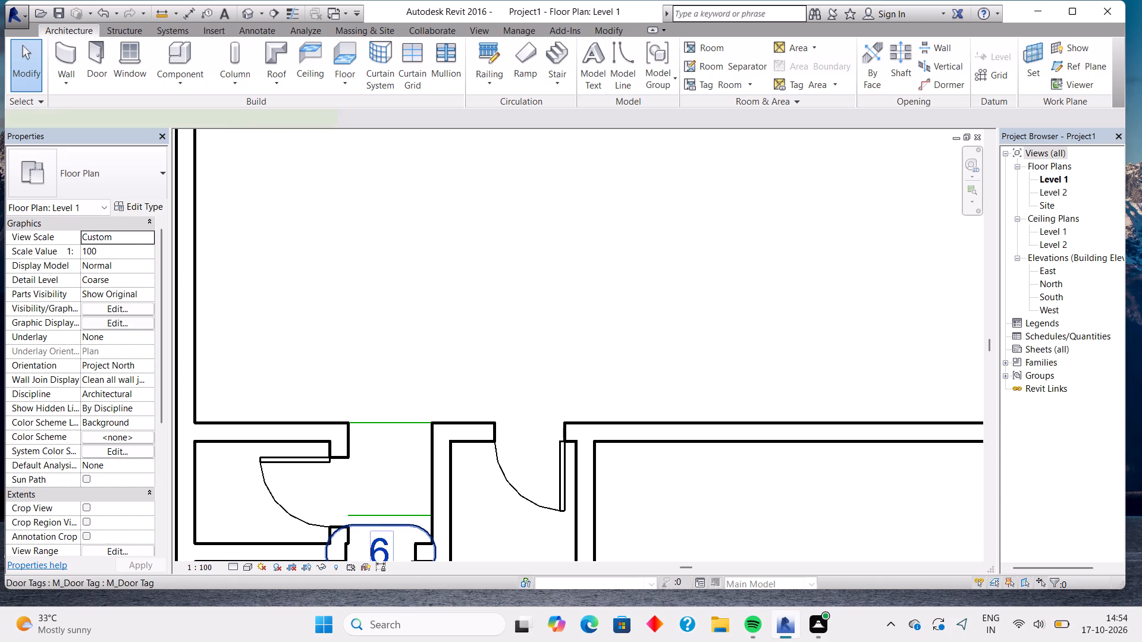
pyautogui.press('Delete')
# Delete door tags 1, 2, 3 and 4 around the upper rooms, keeping the doors.
pyautogui.scroll(-2, 437, 445)
pyautogui.moveTo(564, 179); pyautogui.dragTo(555, 188, button='middle')
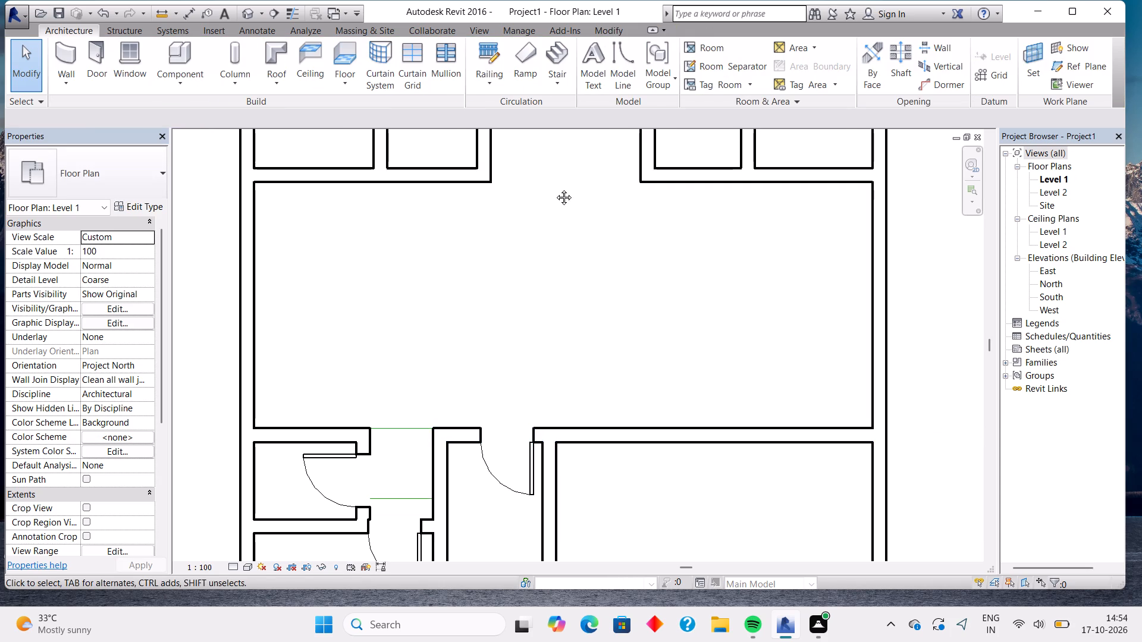
pyautogui.moveTo(555, 188); pyautogui.dragTo(510, 416, button='middle')
pyautogui.click(455, 243)
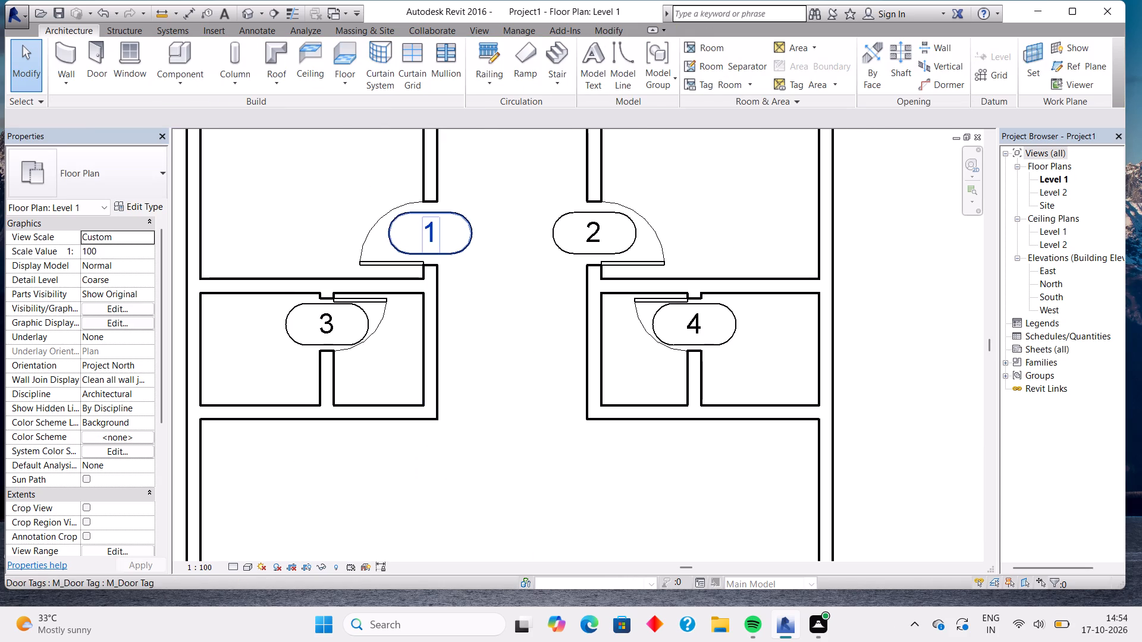
pyautogui.click(456, 253)
pyautogui.press('Delete')
pyautogui.click(559, 251)
pyautogui.press('Delete')
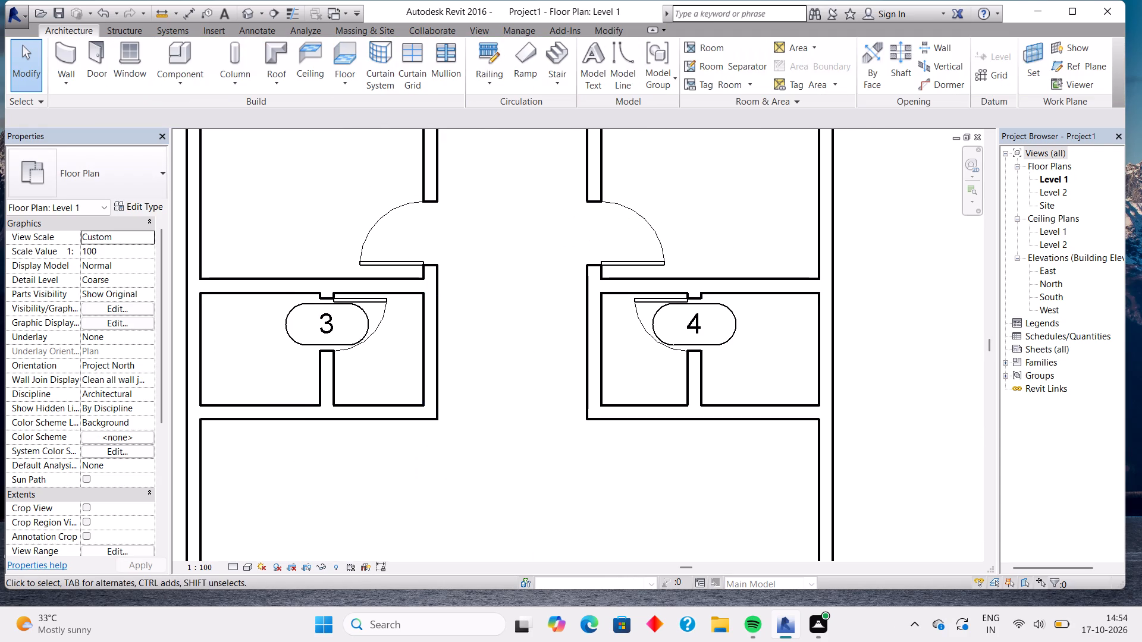
pyautogui.click(286, 333)
pyautogui.press('Delete')
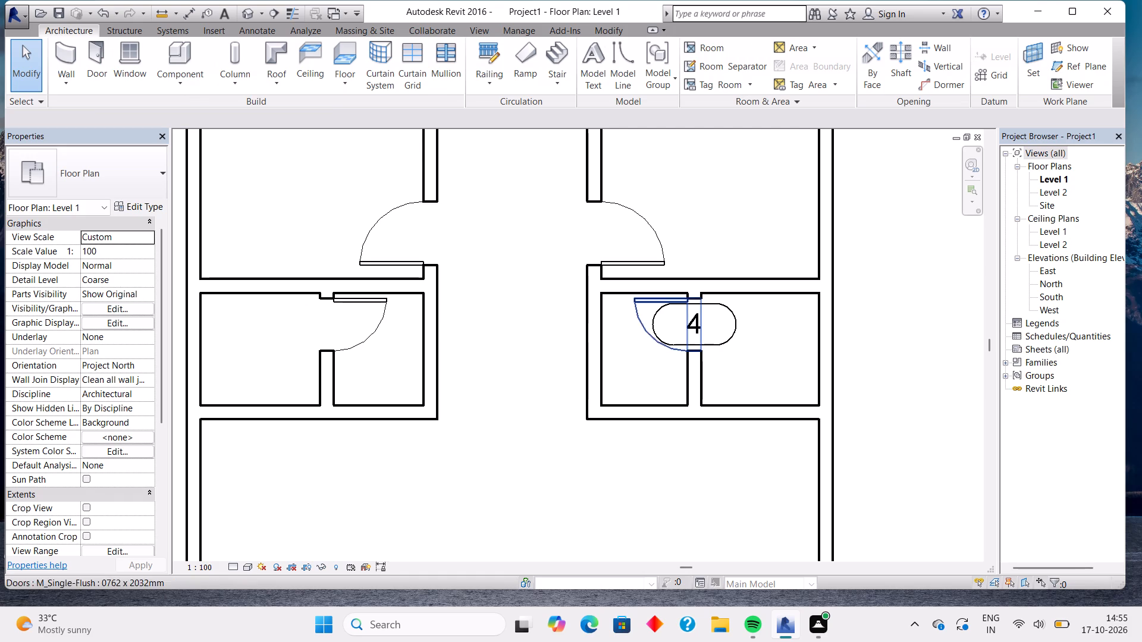
pyautogui.click(732, 313)
pyautogui.press('Delete')
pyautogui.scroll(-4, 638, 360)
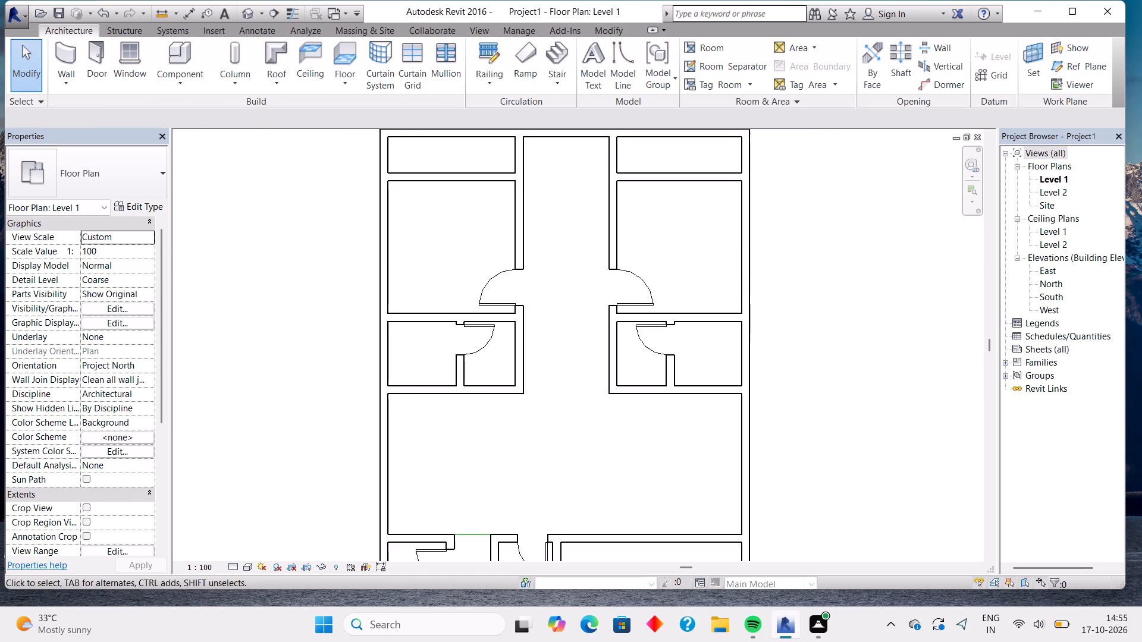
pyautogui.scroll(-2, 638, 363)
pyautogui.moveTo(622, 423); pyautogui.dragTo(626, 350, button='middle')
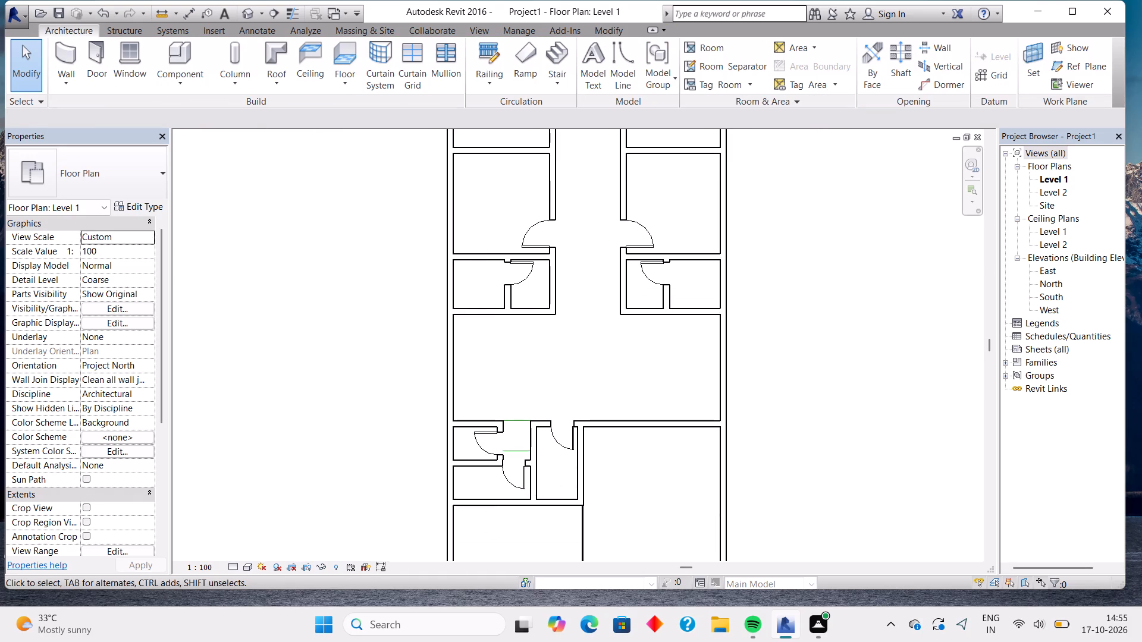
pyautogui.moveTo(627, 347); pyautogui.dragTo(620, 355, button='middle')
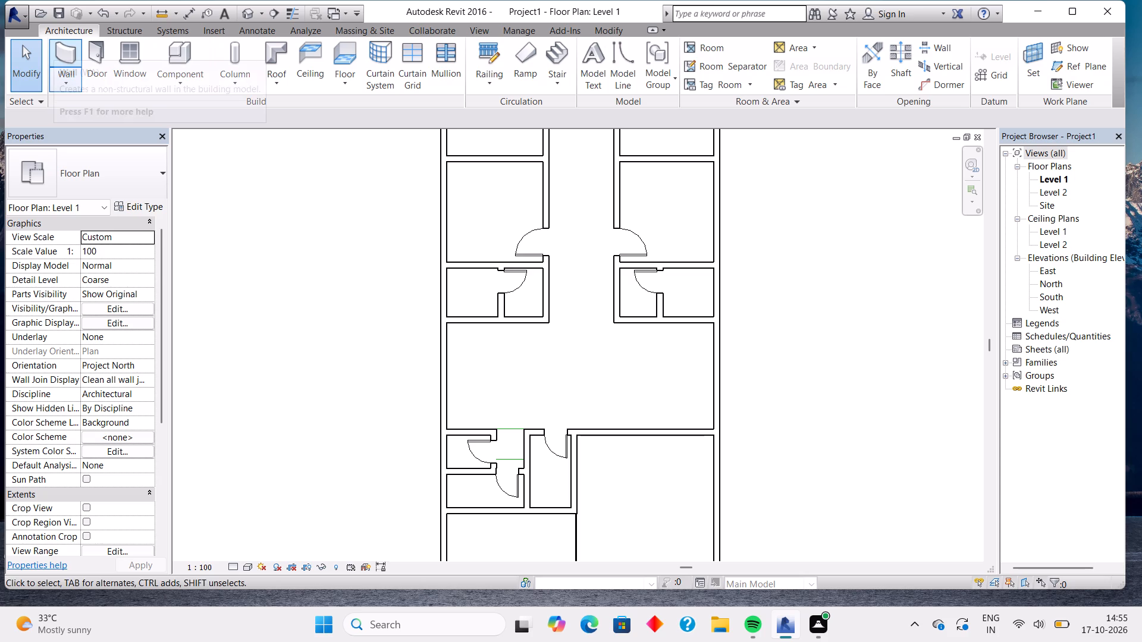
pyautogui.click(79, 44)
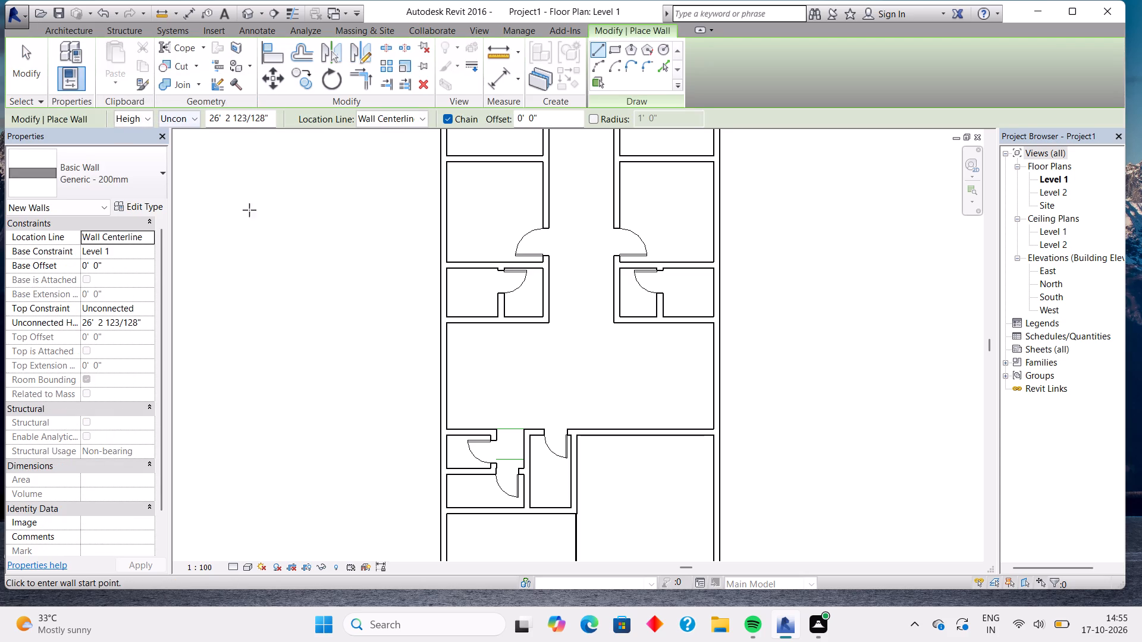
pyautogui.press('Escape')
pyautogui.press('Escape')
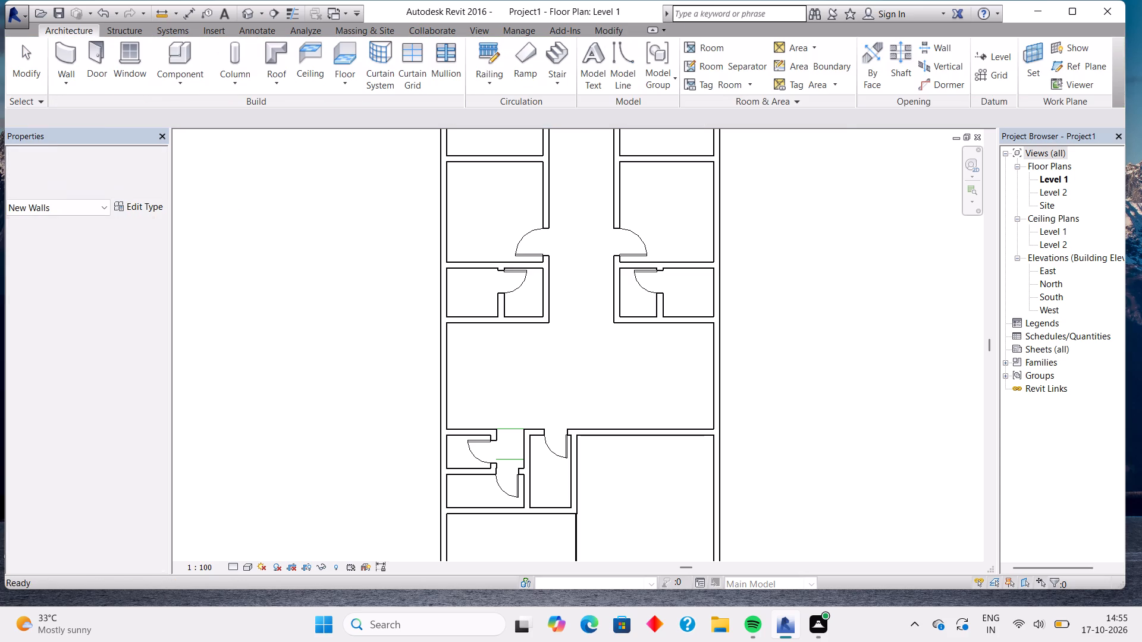
# Delete the horizontal wall between the upper left room and the paired small rooms below it.
pyautogui.scroll(4, 553, 354)
pyautogui.click(439, 193)
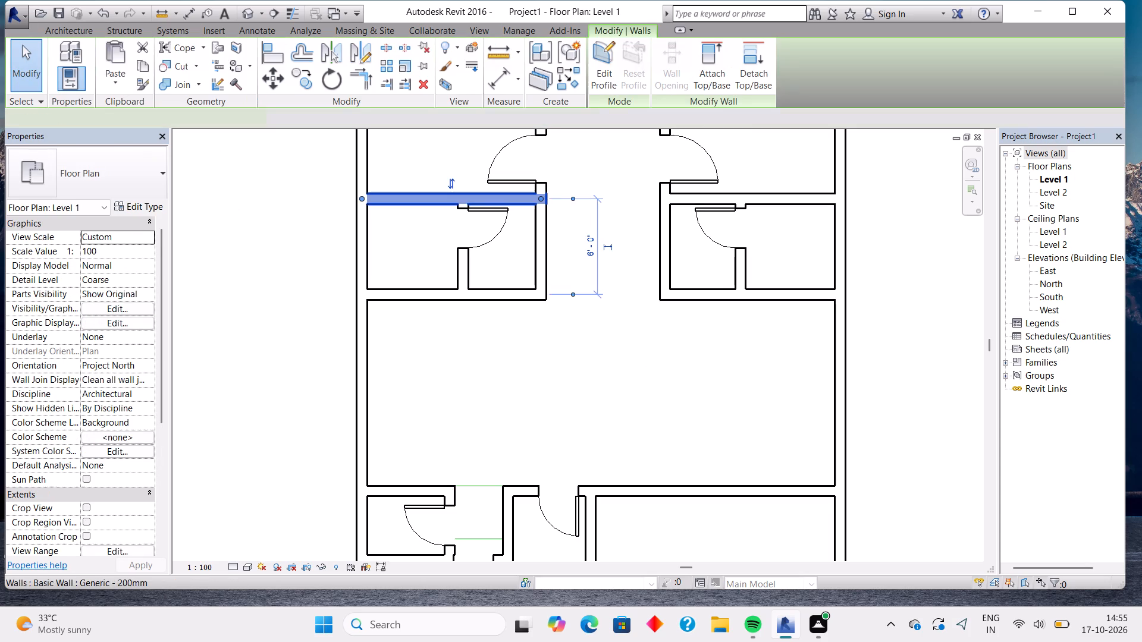
pyautogui.press('Delete')
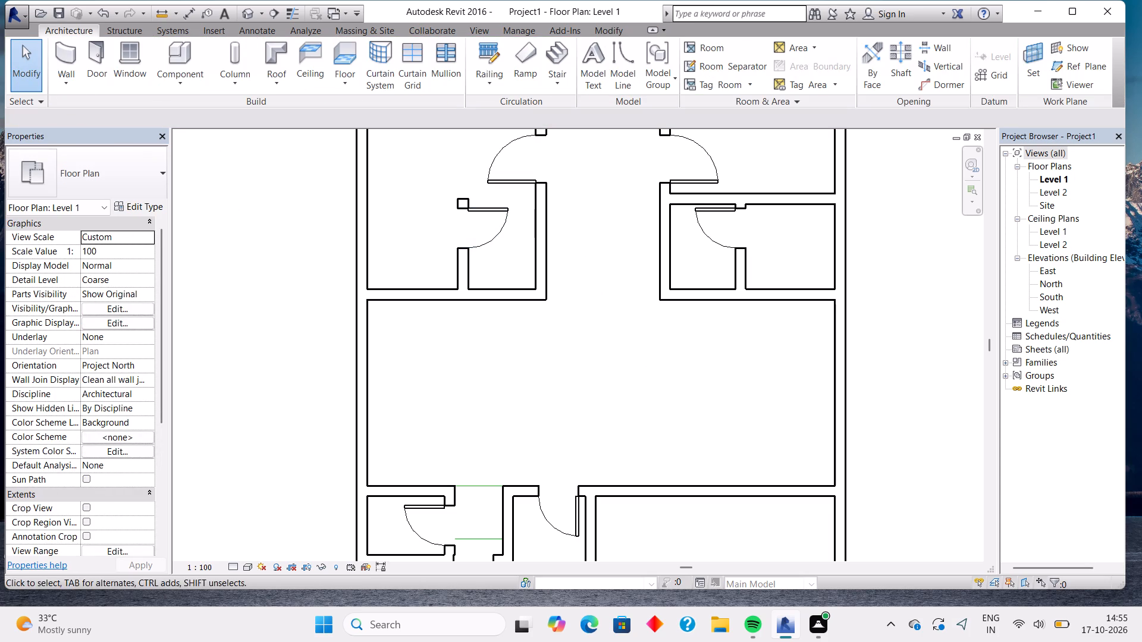
# Draw a Generic - 200mm wall about 4' 10 3/4" long from the left corridor wall to the top of the small-room partition.
pyautogui.click(74, 55)
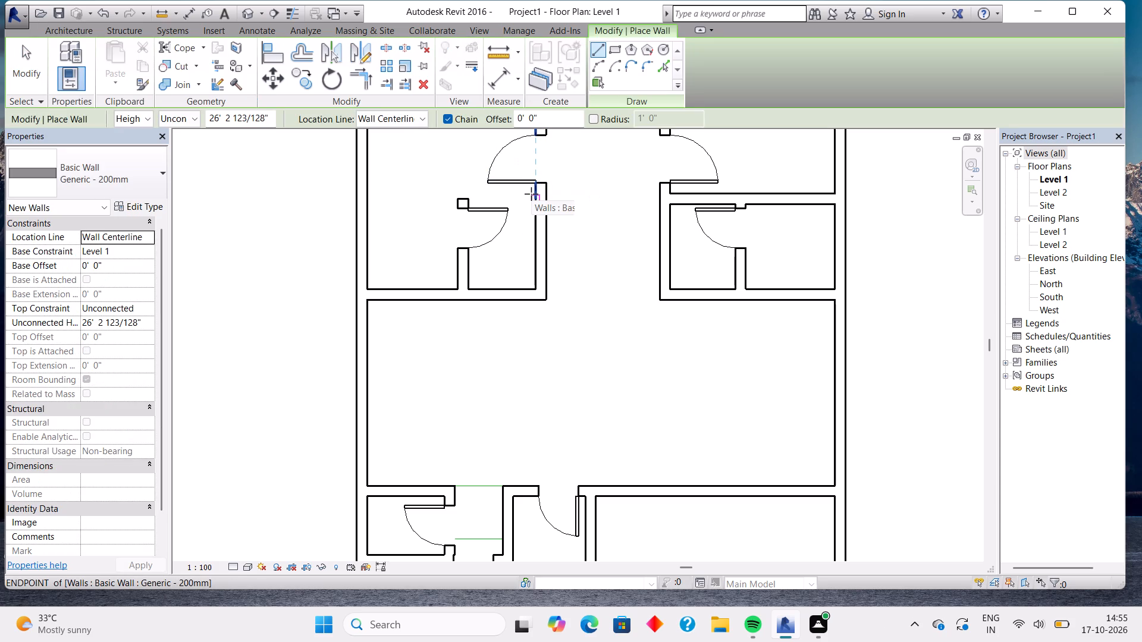
pyautogui.click(532, 193)
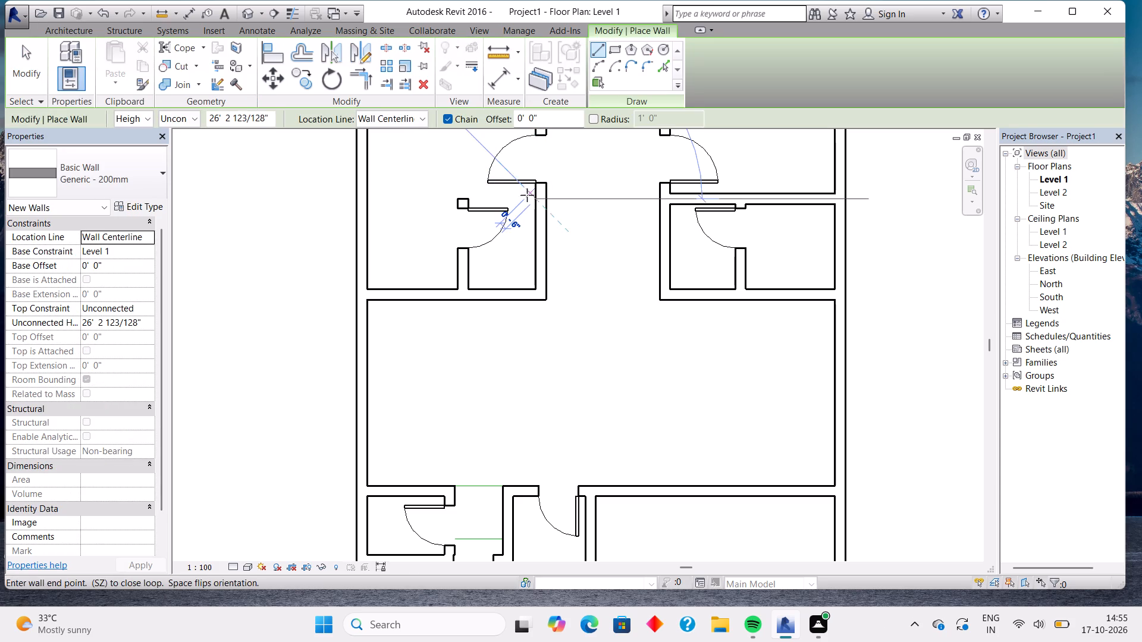
pyautogui.click(454, 194)
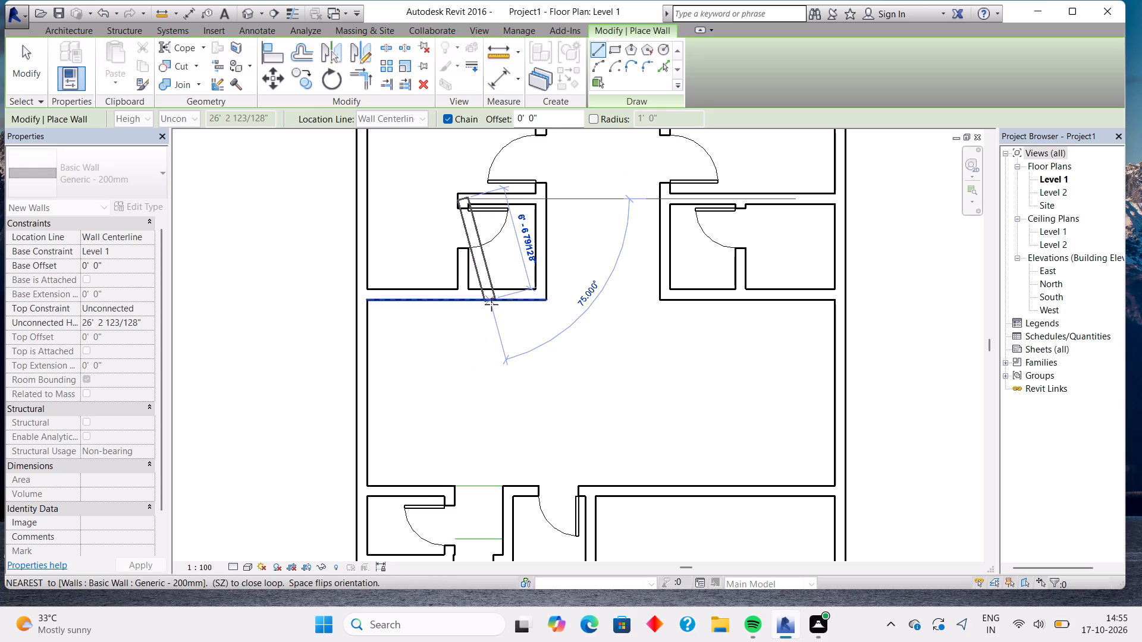
pyautogui.press('Escape')
pyautogui.scroll(-2, 491, 304)
pyautogui.press('Escape')
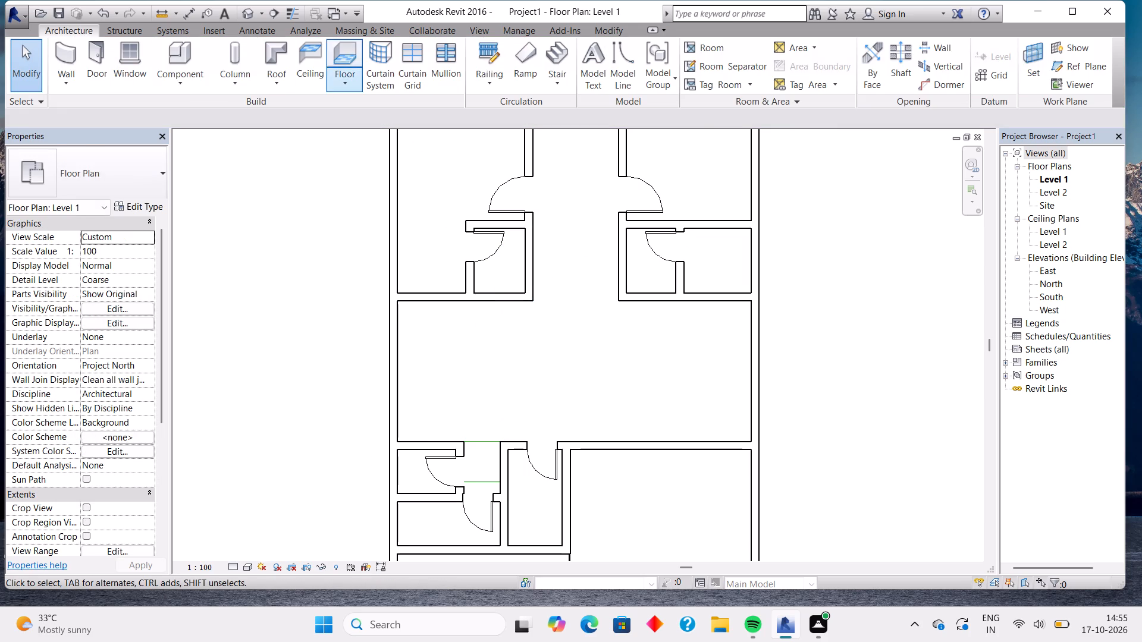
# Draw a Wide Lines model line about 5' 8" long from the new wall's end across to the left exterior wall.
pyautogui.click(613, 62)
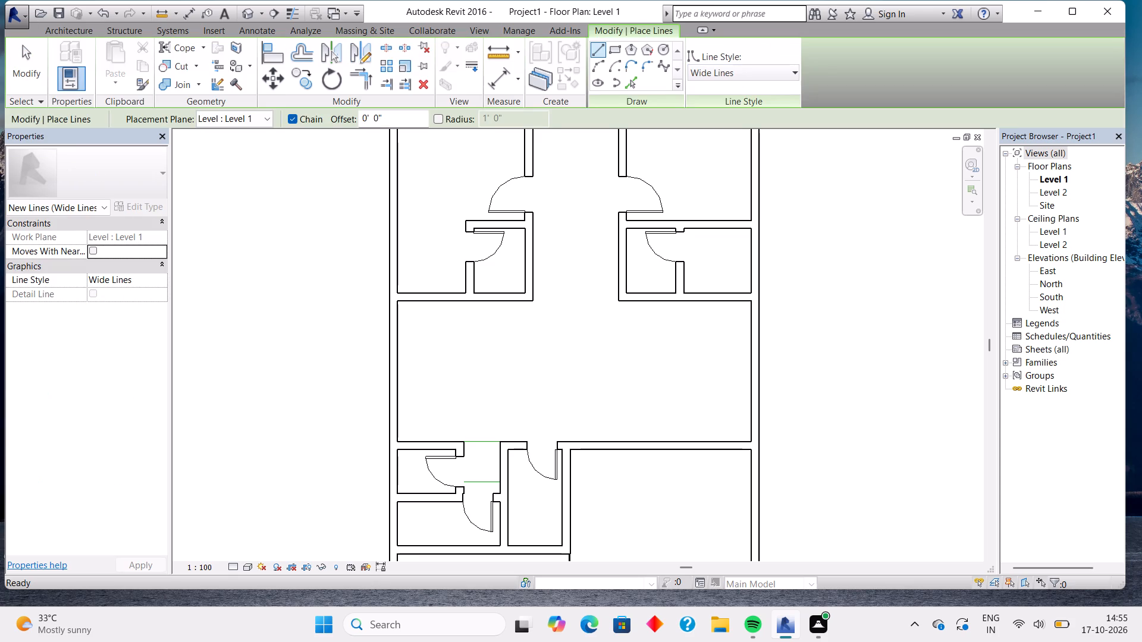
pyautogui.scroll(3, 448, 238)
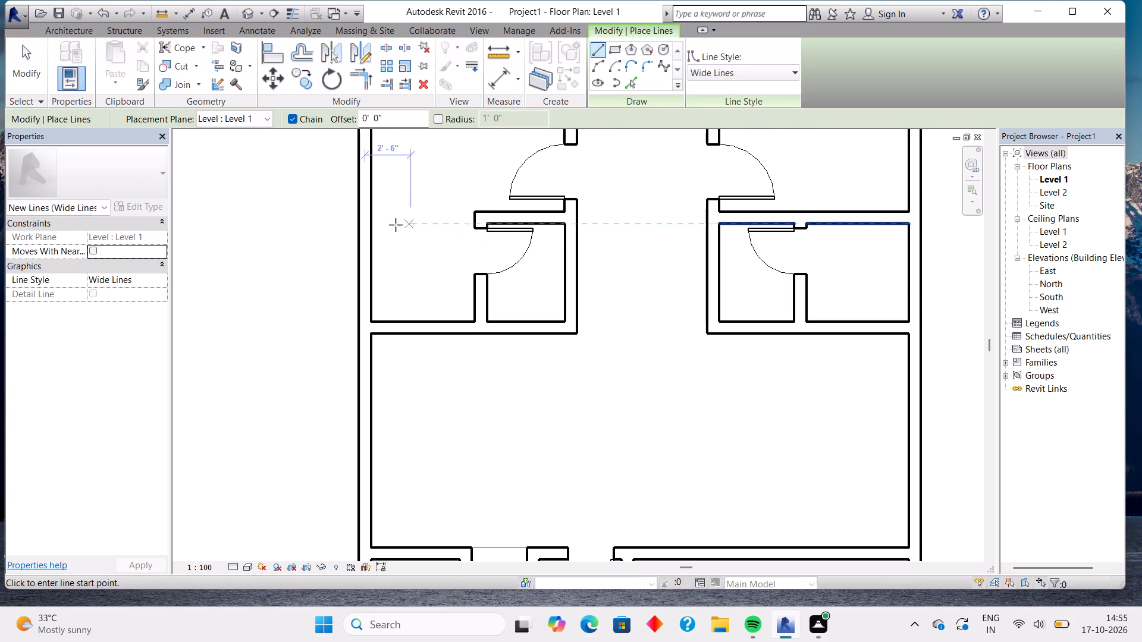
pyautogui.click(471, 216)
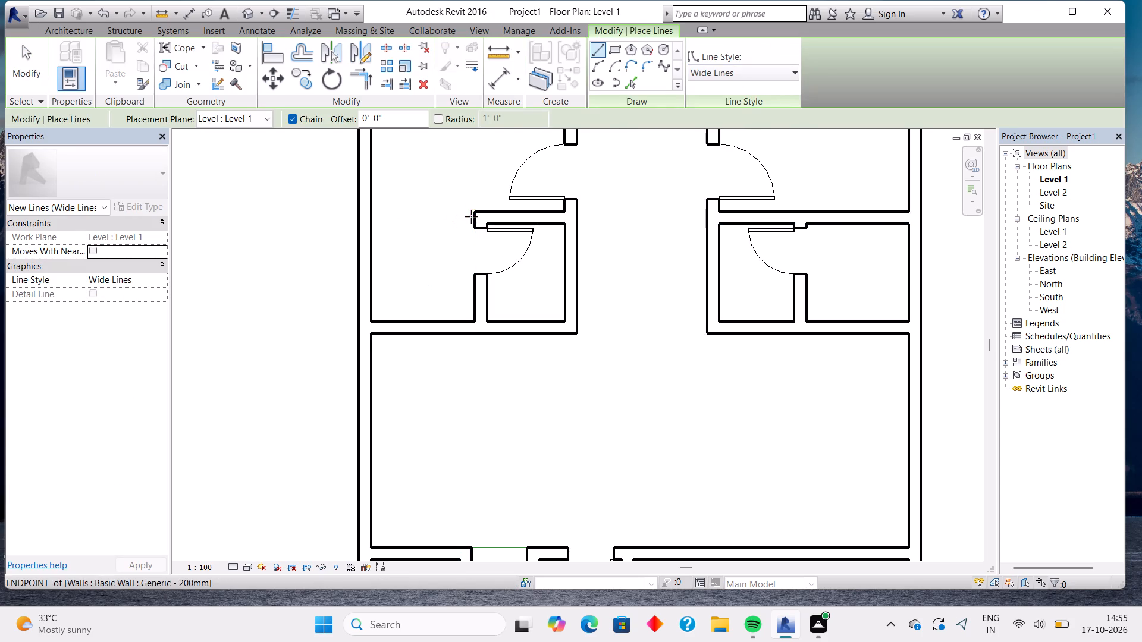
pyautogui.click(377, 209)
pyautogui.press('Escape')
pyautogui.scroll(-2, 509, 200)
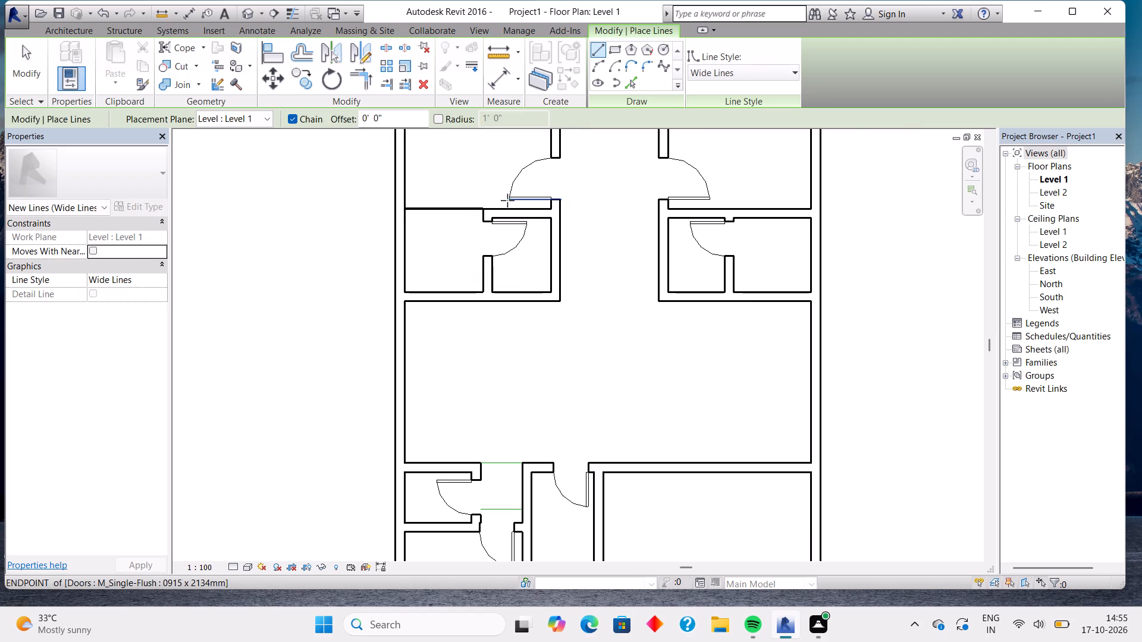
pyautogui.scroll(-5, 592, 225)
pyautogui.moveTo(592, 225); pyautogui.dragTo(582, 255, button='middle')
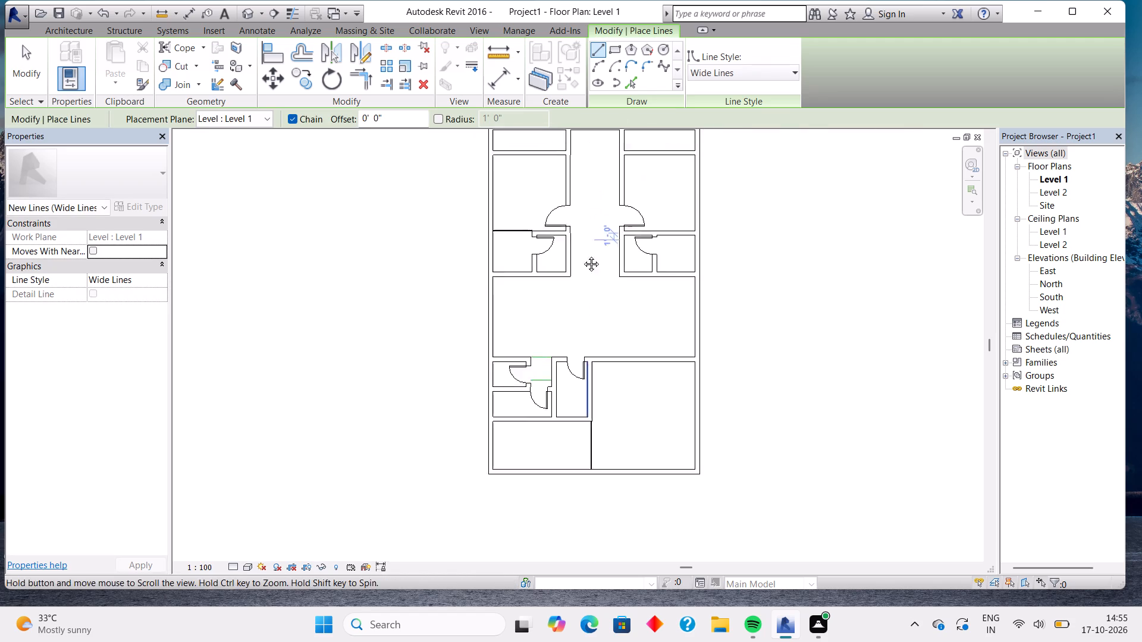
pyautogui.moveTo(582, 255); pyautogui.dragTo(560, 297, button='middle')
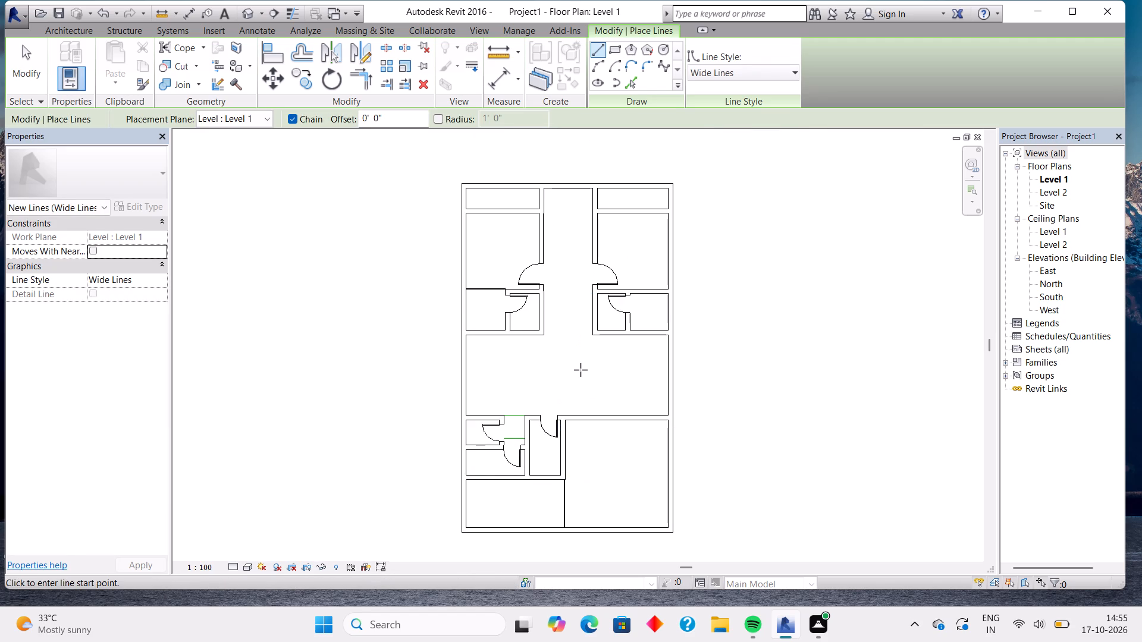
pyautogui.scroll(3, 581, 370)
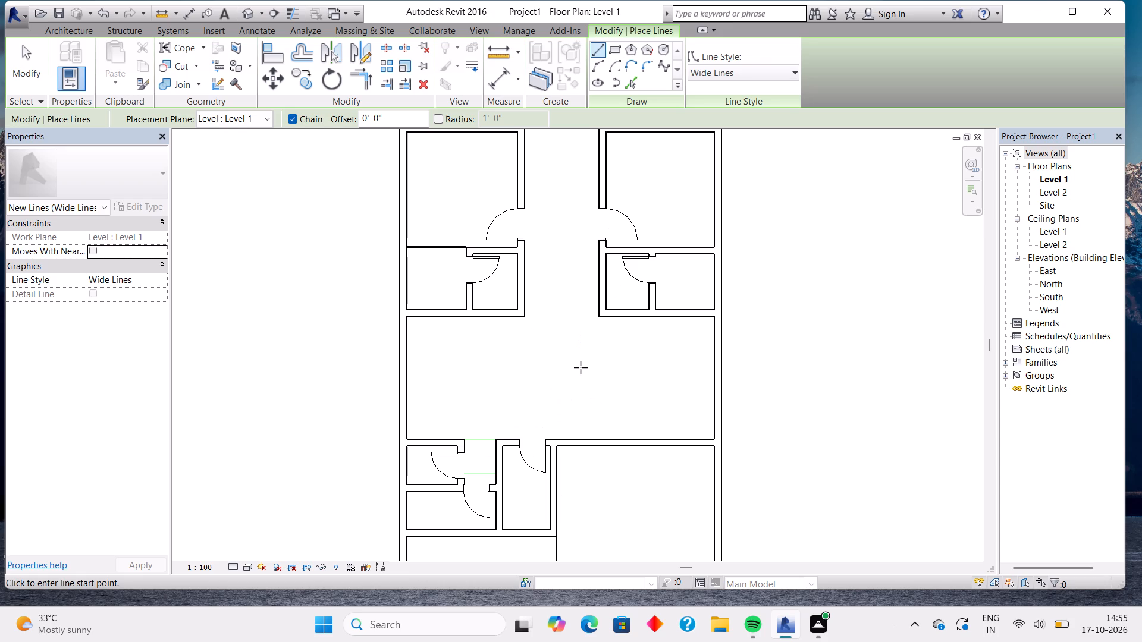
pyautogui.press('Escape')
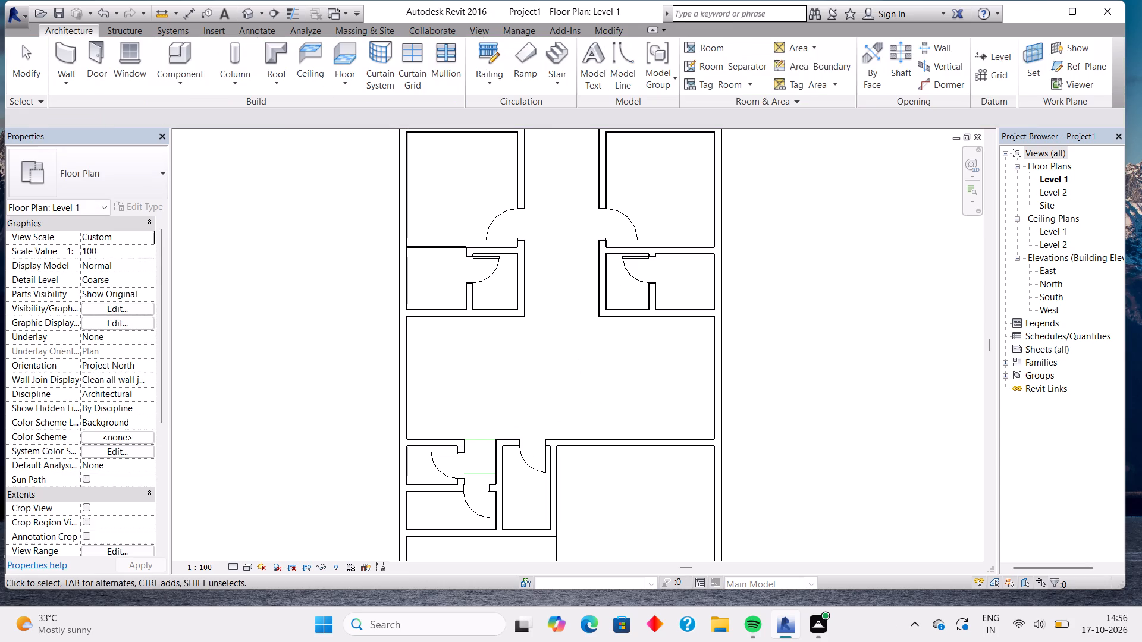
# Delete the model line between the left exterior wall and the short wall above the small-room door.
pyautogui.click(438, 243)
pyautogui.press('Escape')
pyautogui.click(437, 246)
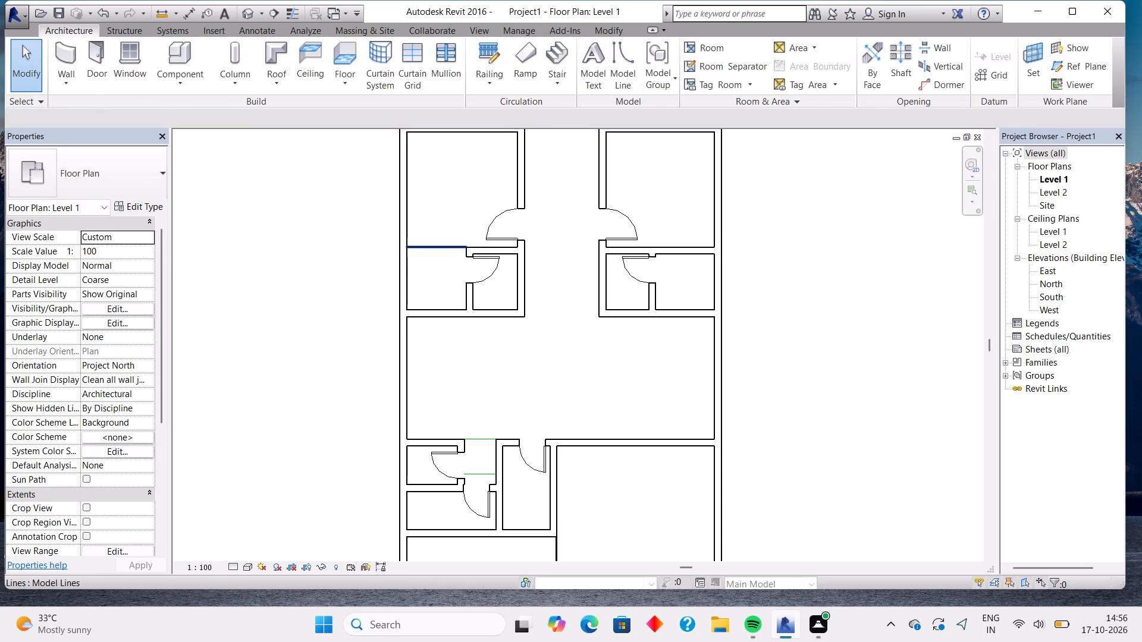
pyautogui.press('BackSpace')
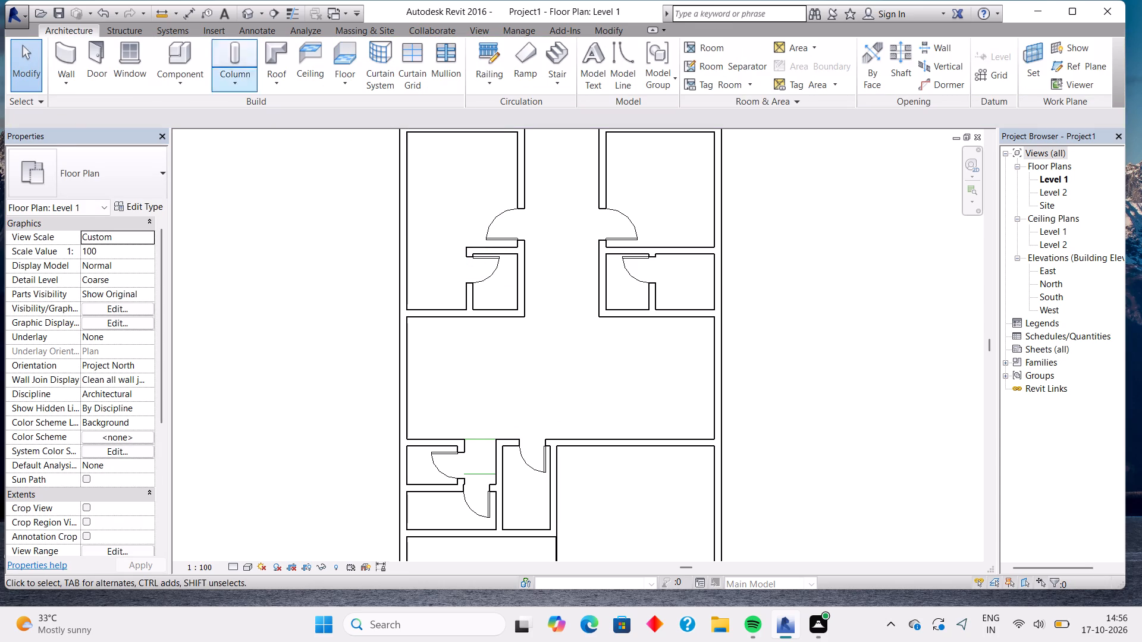
# Draw a Generic - 200mm wall stub about 2' 6" long from the left exterior wall, aligned with the shortened wall.
pyautogui.click(55, 52)
pyautogui.scroll(3, 444, 240)
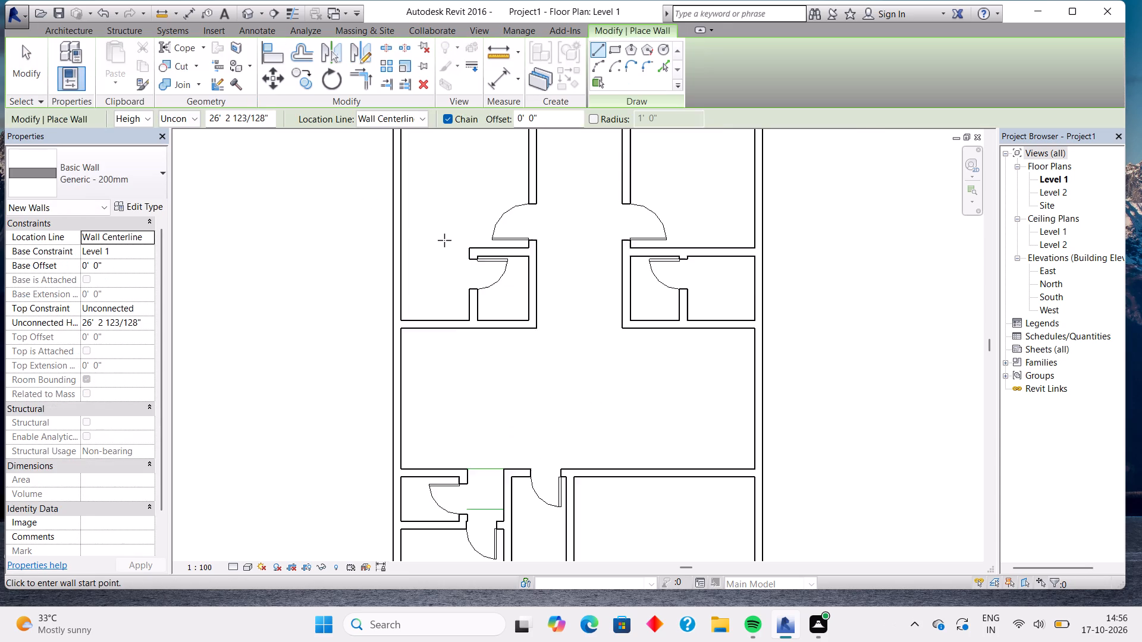
pyautogui.scroll(4, 444, 240)
pyautogui.click(343, 273)
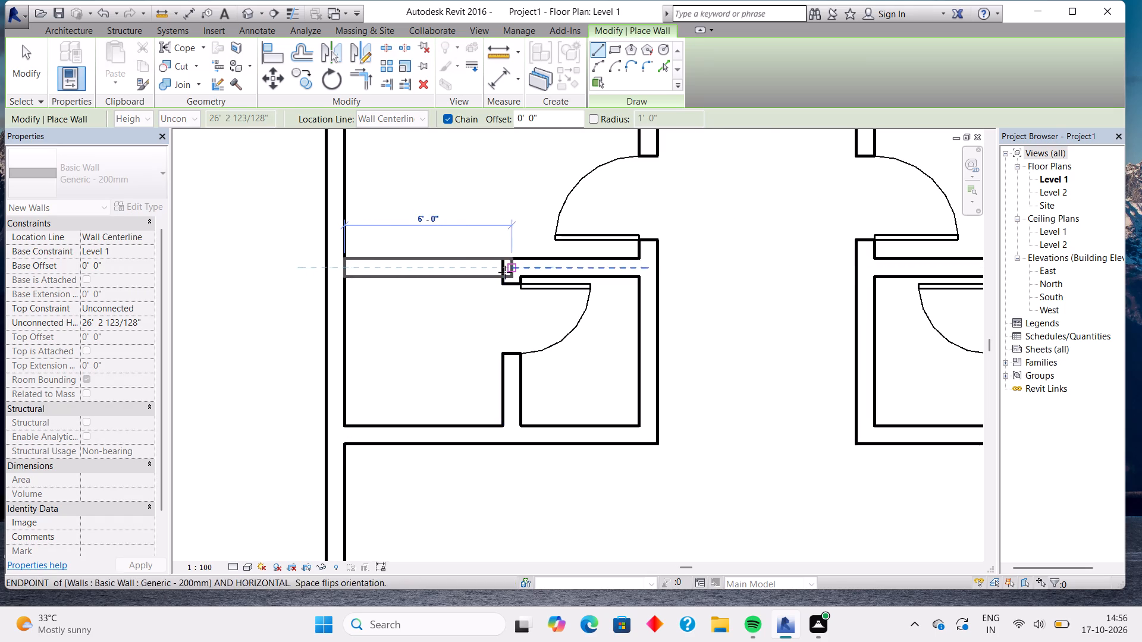
pyautogui.click(405, 269)
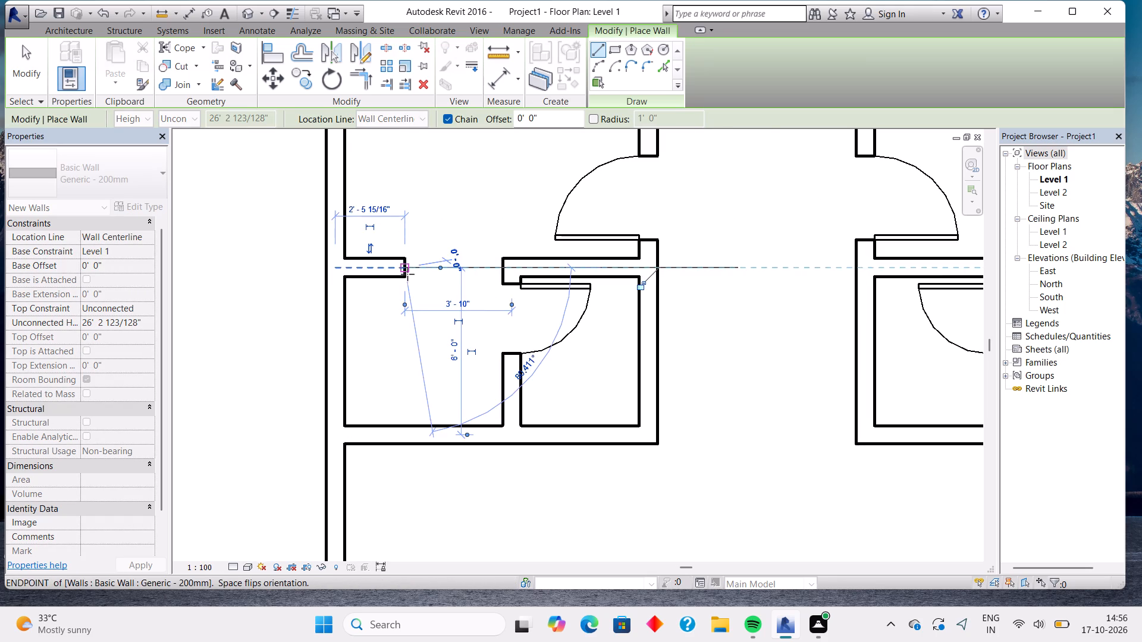
pyautogui.press('Escape')
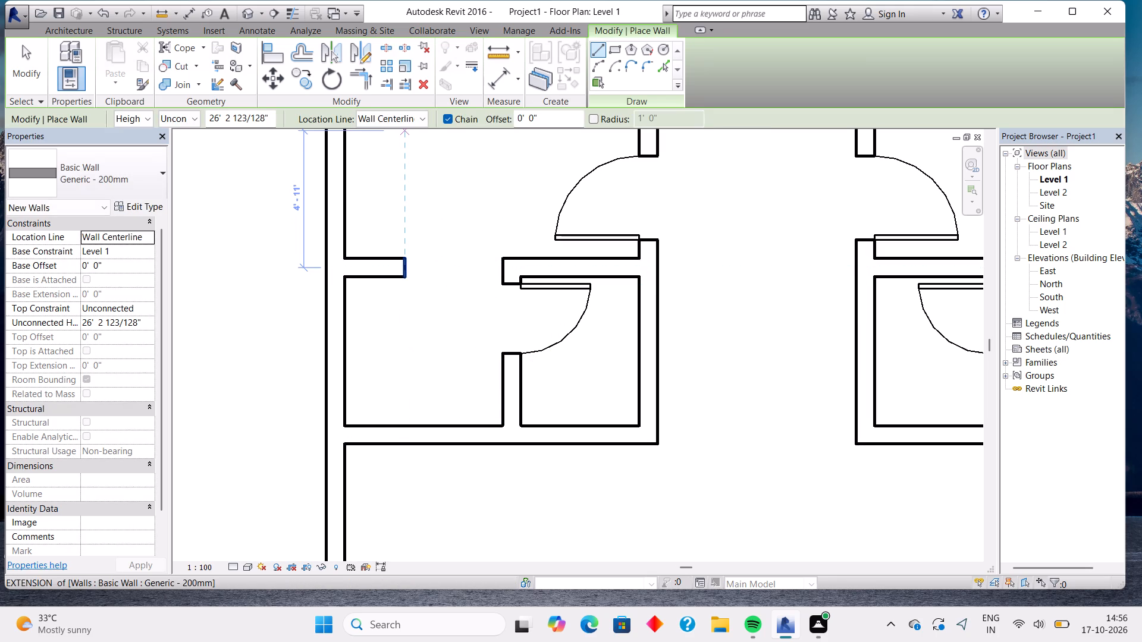
# Draw a Wide Lines model line across the opening between the wall stub and the shortened wall.
pyautogui.click(73, 26)
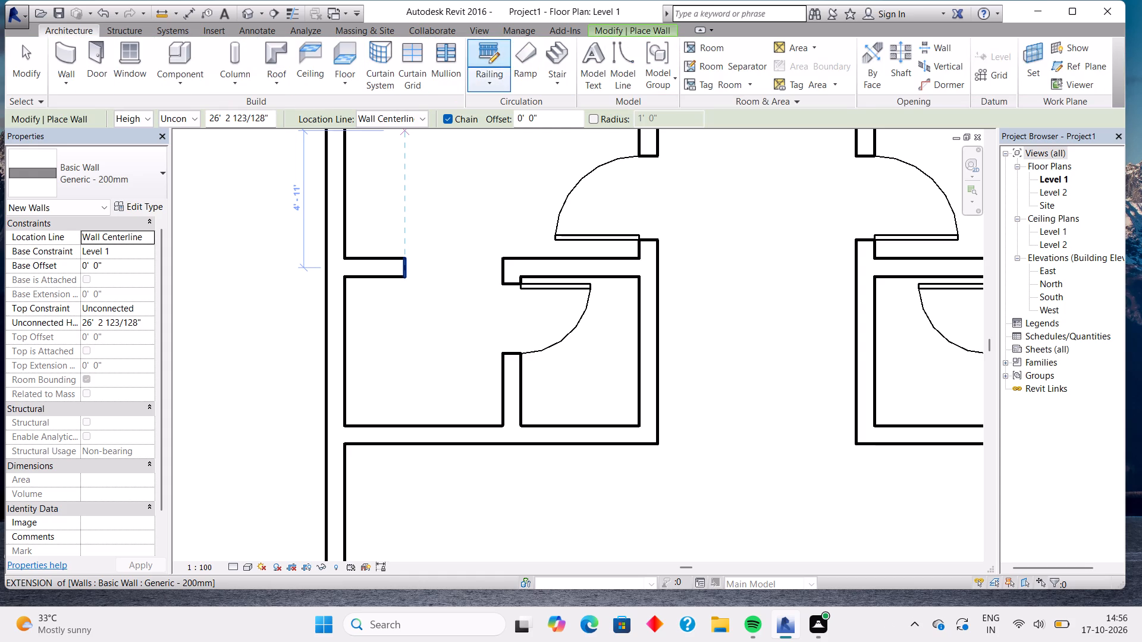
pyautogui.press('Escape')
pyautogui.click(612, 67)
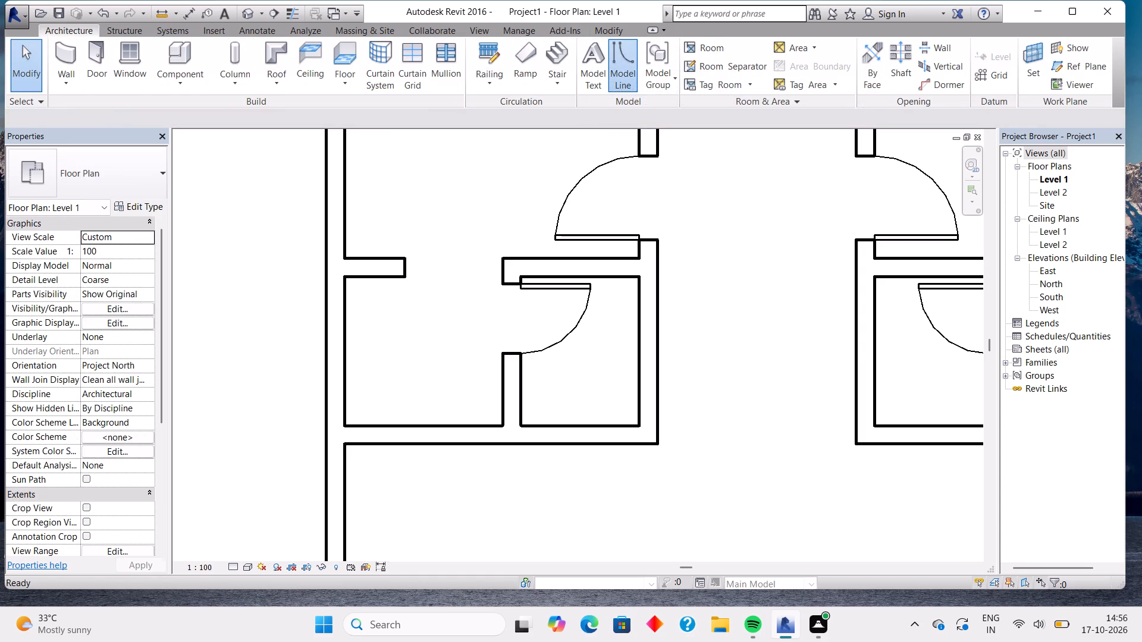
pyautogui.click(410, 270)
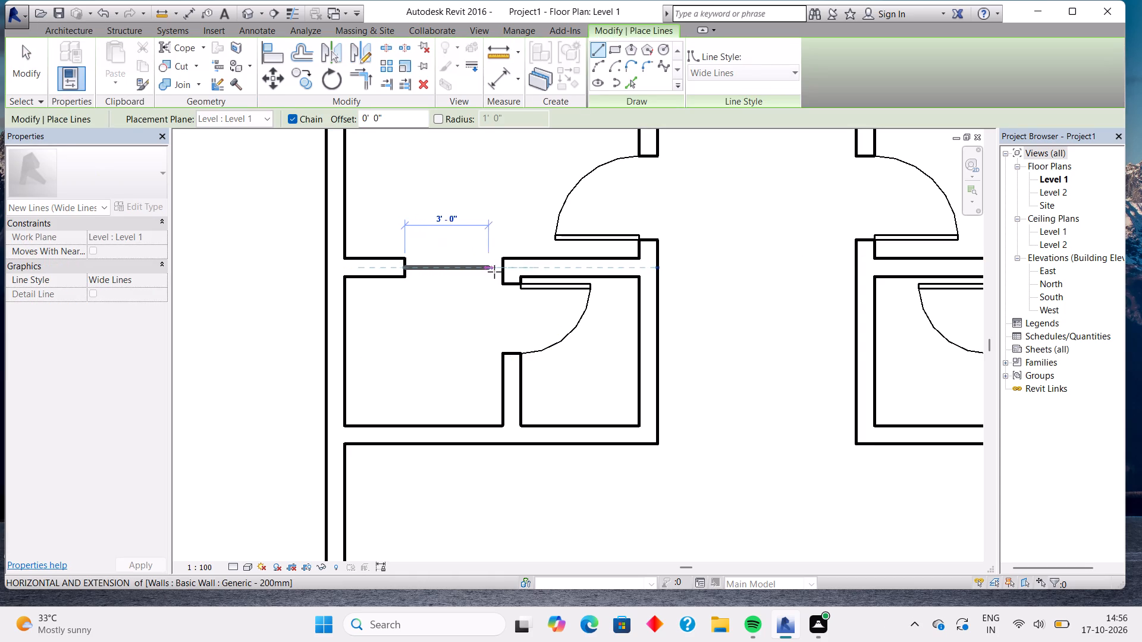
pyautogui.click(497, 272)
pyautogui.press('Escape')
pyautogui.scroll(-3, 472, 307)
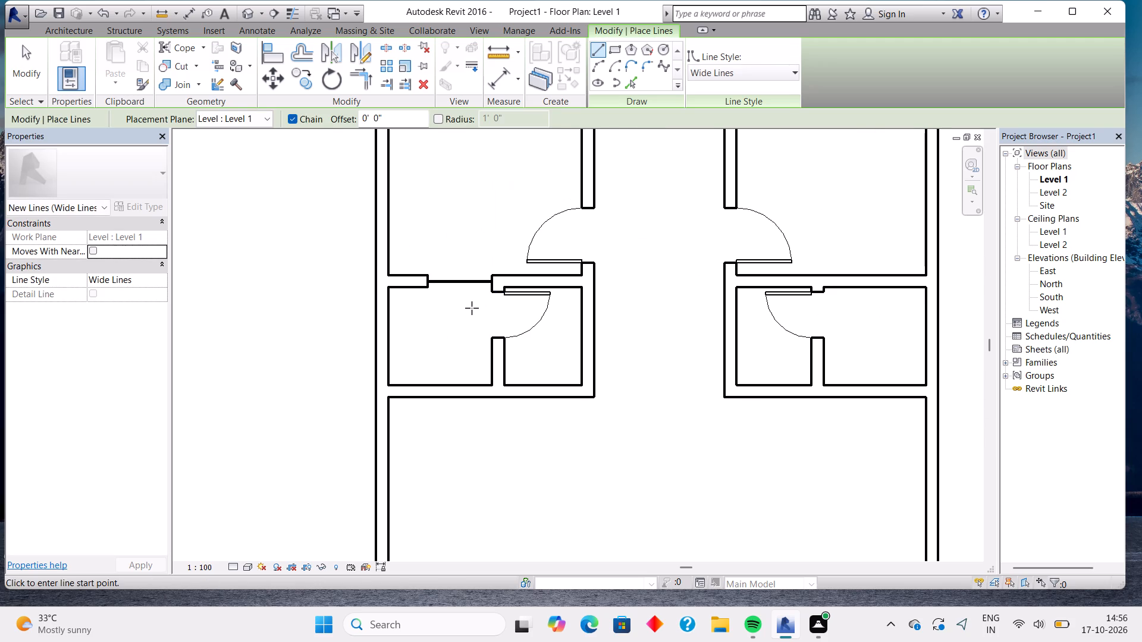
pyautogui.moveTo(471, 309); pyautogui.dragTo(420, 375, button='middle')
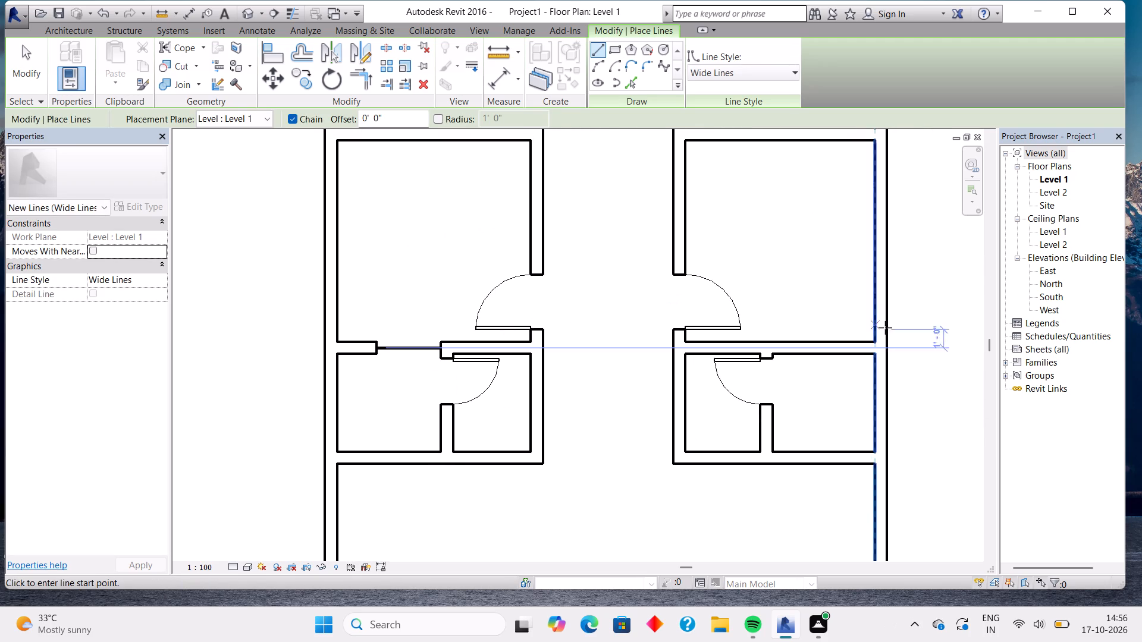
pyautogui.press('Escape')
# Delete the full-length horizontal wall above the small rooms on the right side of the plan.
pyautogui.click(849, 348)
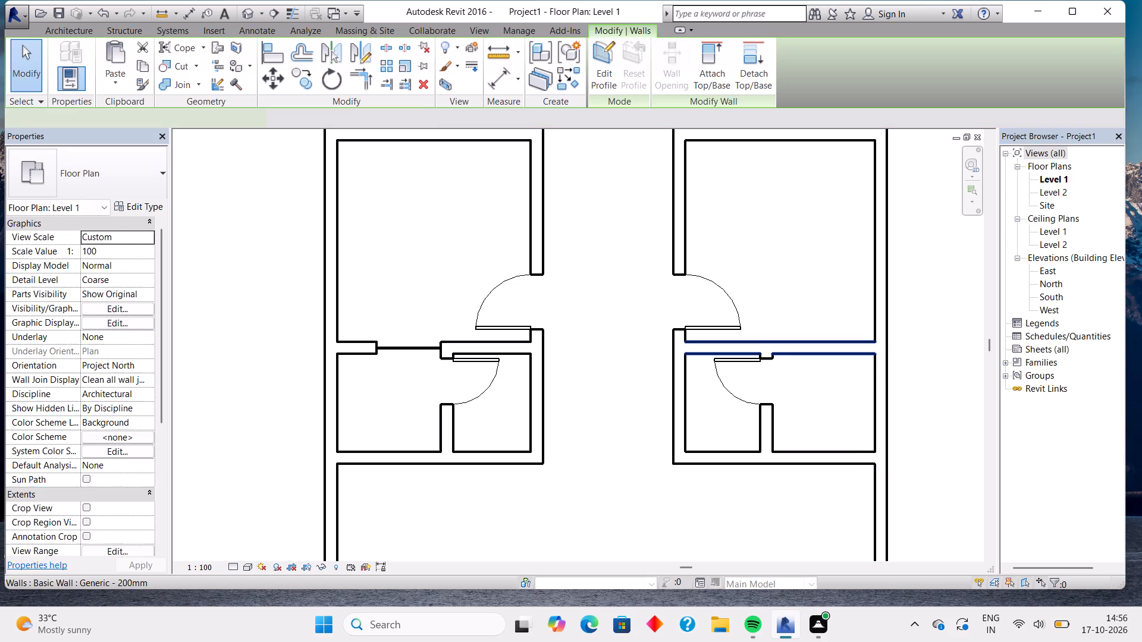
pyautogui.press('Delete')
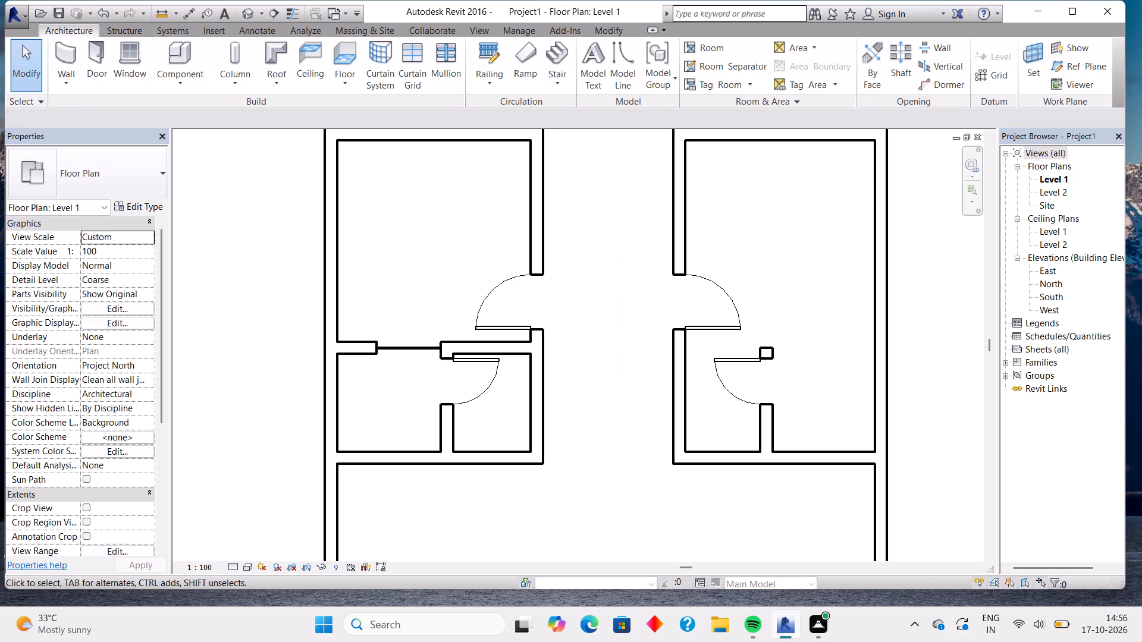
# Draw a Generic - 200mm wall about 4' 9" long from the right corridor wall to the small-room door wall.
pyautogui.click(79, 53)
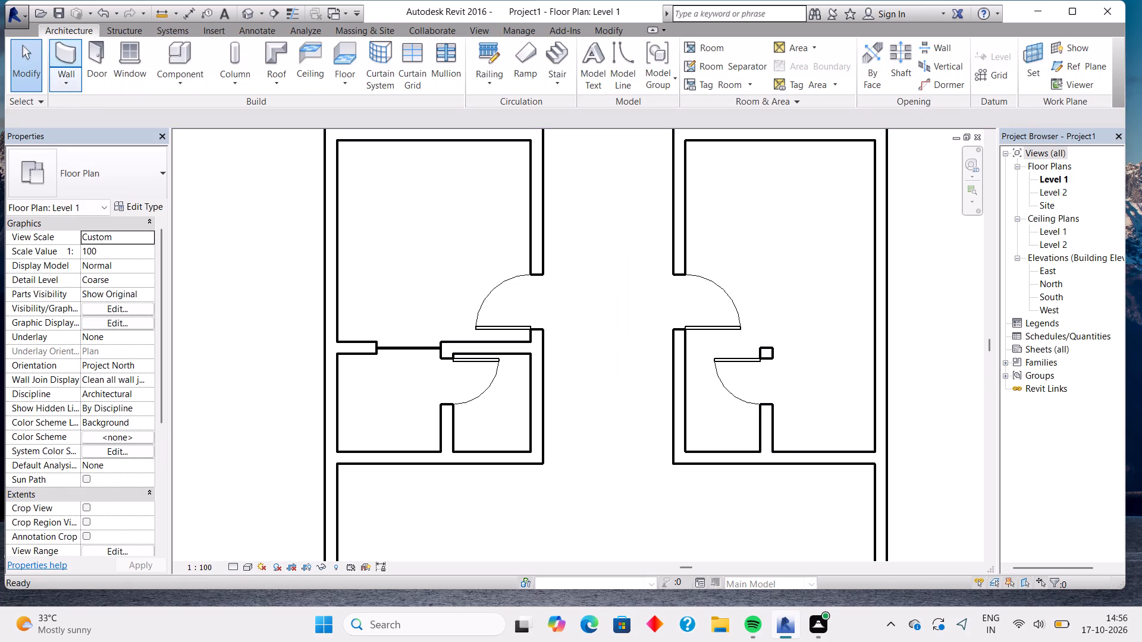
pyautogui.click(678, 345)
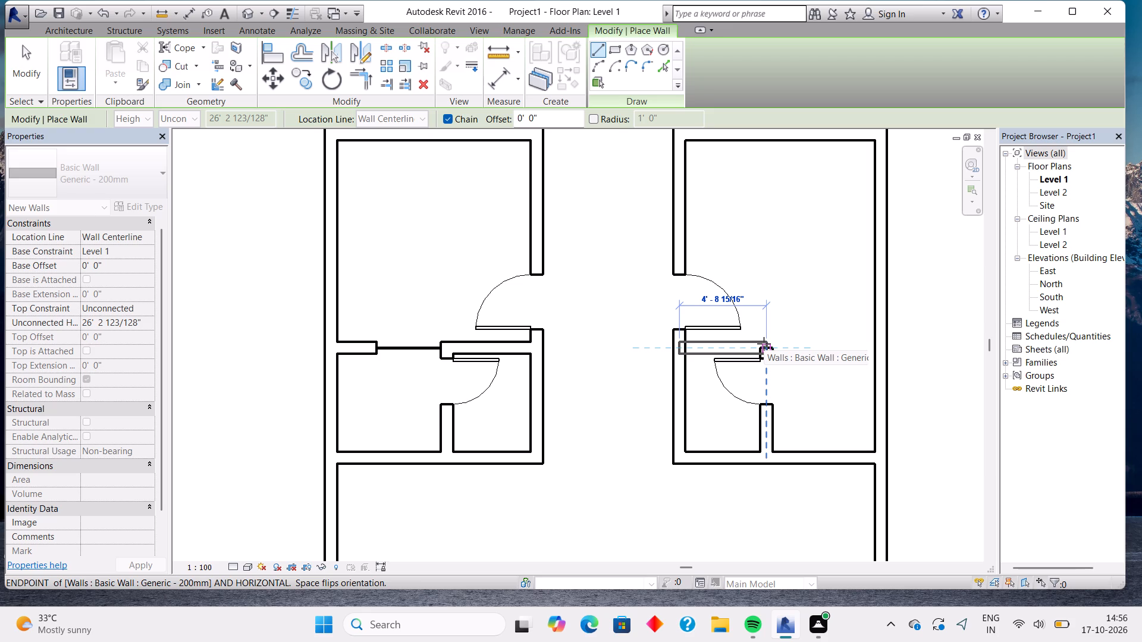
pyautogui.click(767, 343)
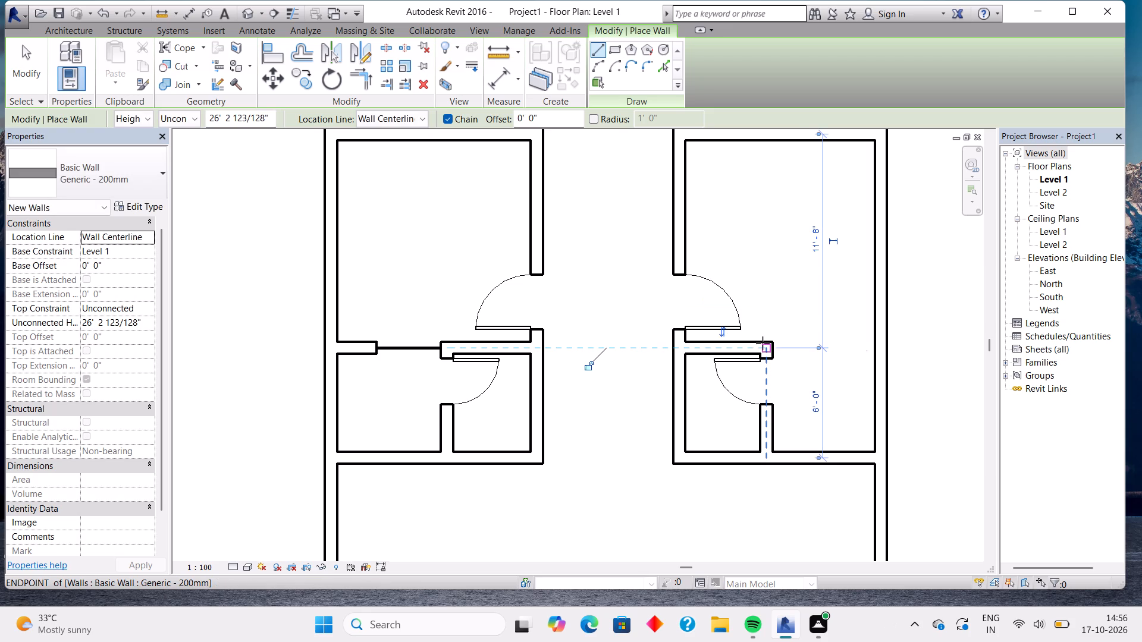
# Draw a short Generic - 200mm wall stub inward from the right exterior wall, aligned with the new wall and leaving an opening between them.
pyautogui.click(869, 348)
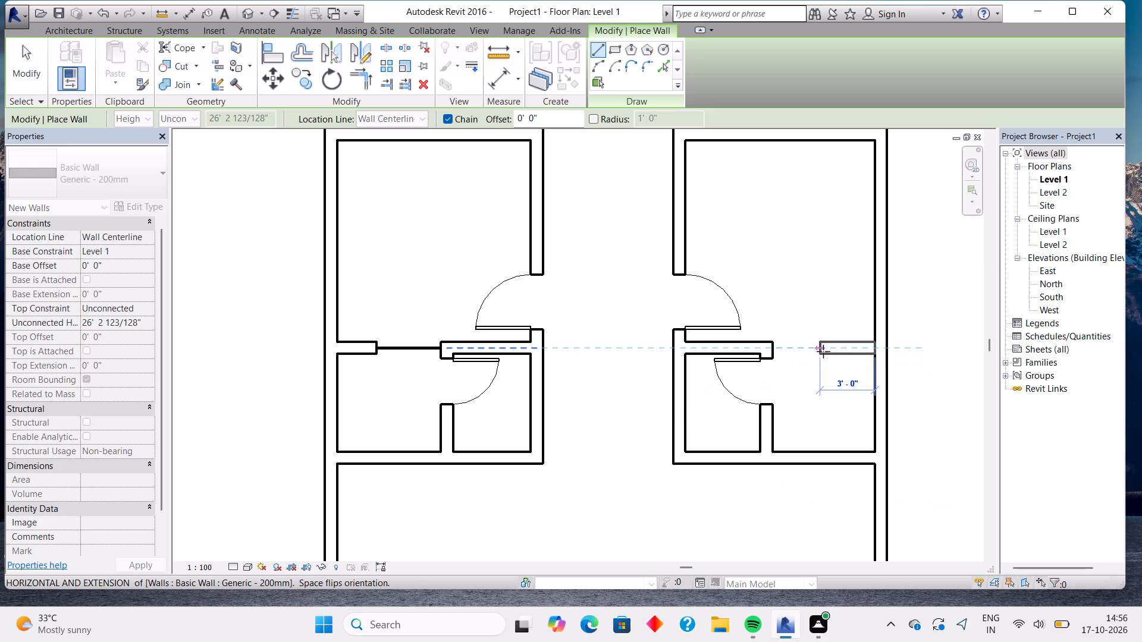
pyautogui.click(826, 351)
pyautogui.press('Escape')
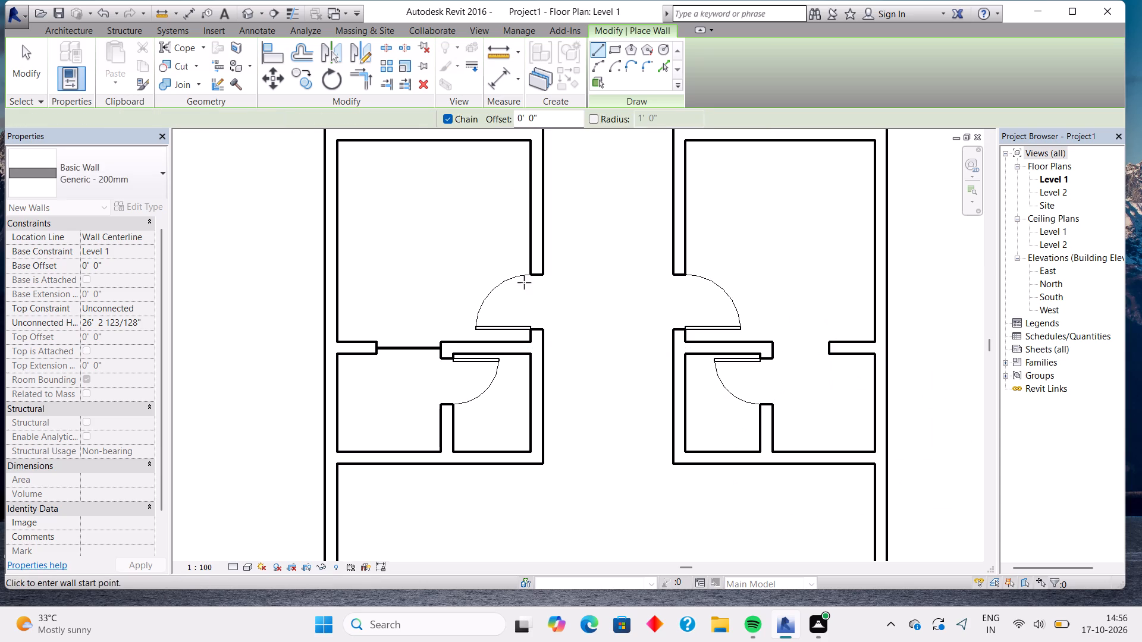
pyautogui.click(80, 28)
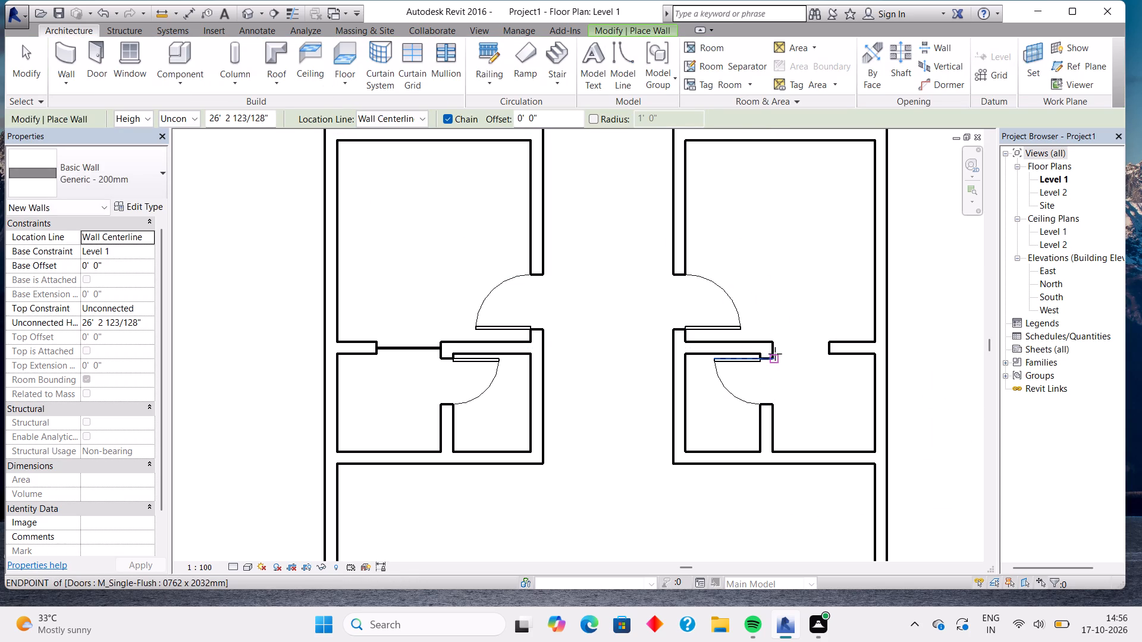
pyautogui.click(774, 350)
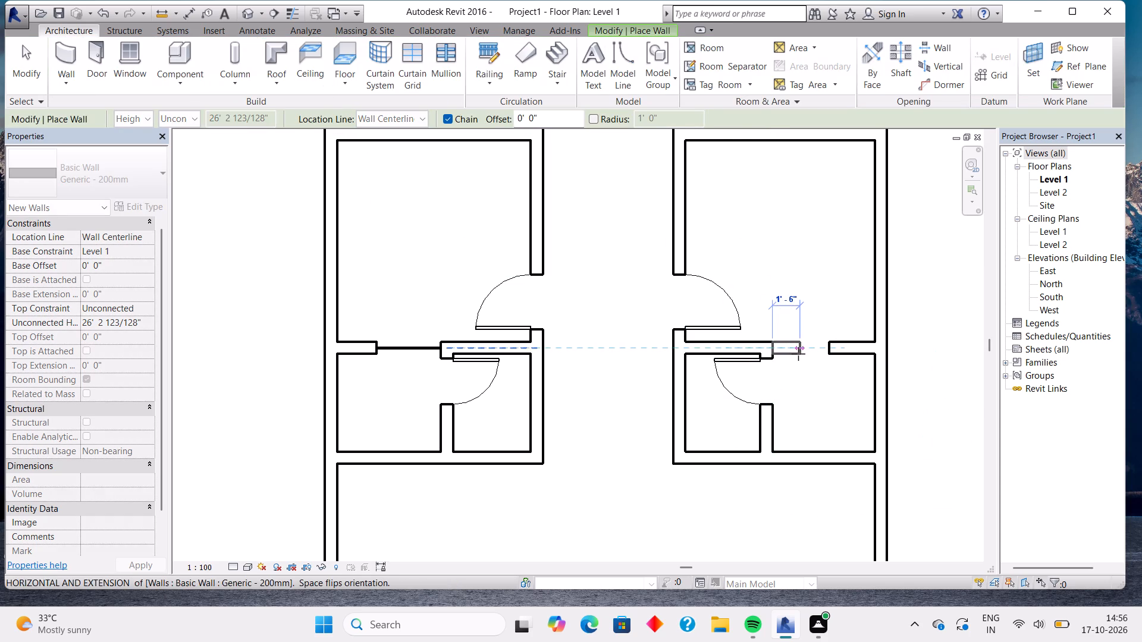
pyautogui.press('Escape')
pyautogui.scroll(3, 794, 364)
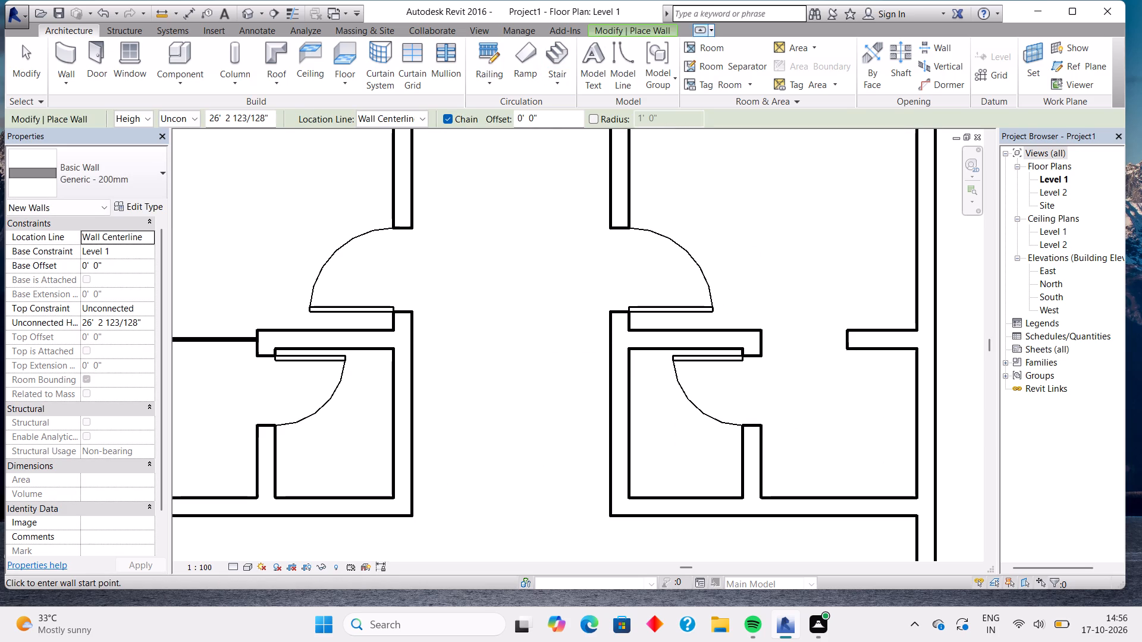
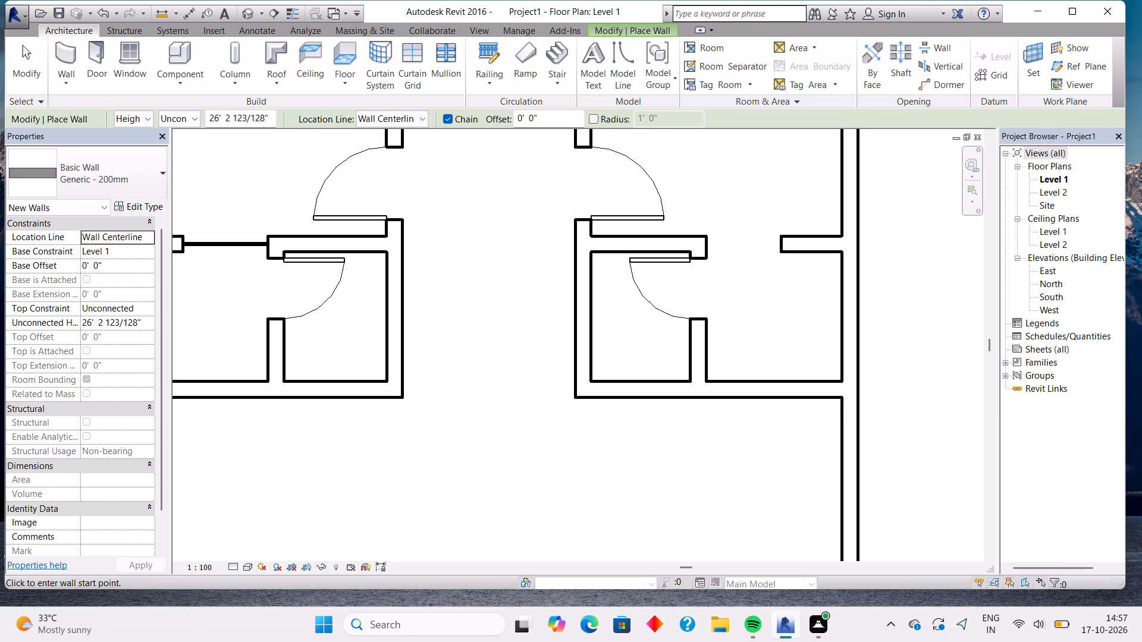
# Draw a horizontal Wide Lines model line across the opening between the right exterior wall stub and the small-room wall.
pyautogui.click(623, 76)
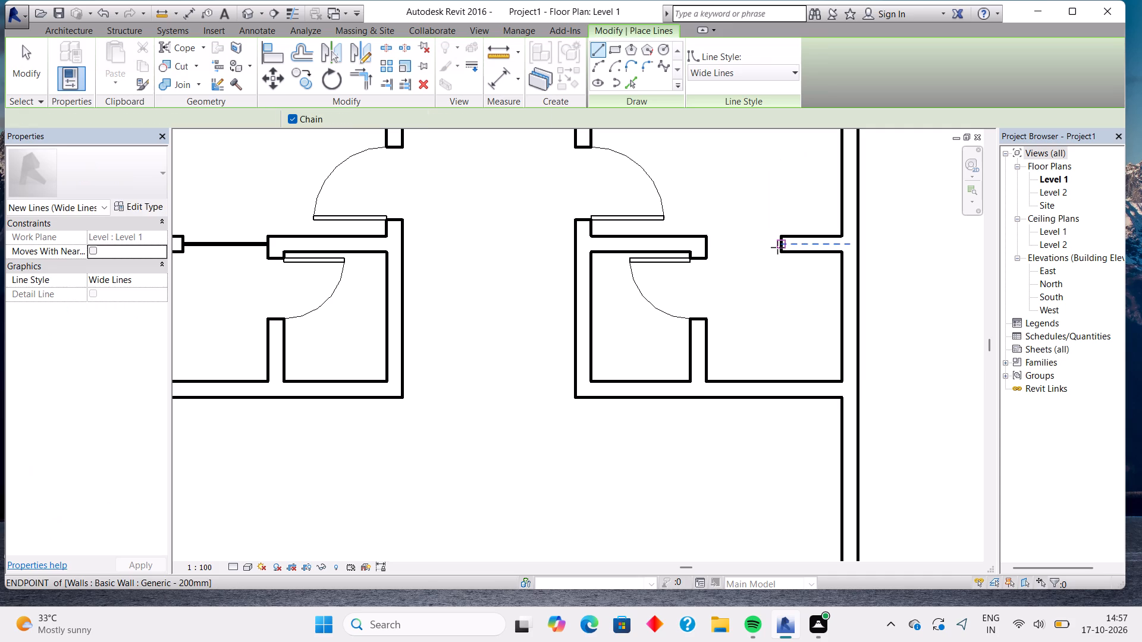
pyautogui.click(777, 247)
pyautogui.click(714, 248)
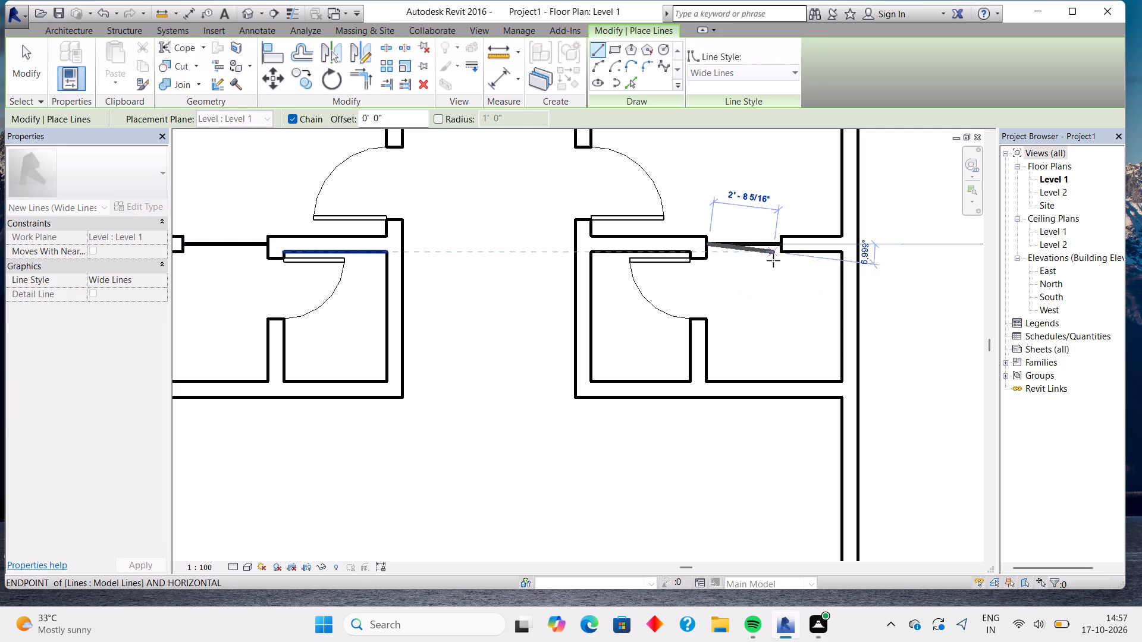
pyautogui.press('Escape')
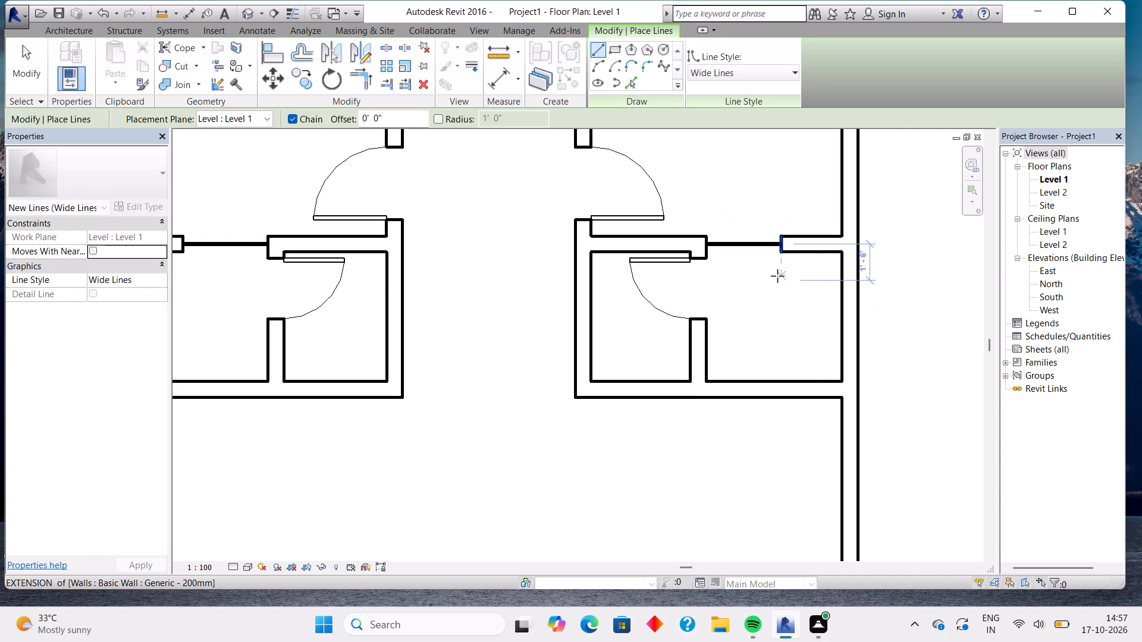
# Delete the two thin horizontal model lines in the passage beside the small rooms below the central hall.
pyautogui.scroll(-2, 699, 152)
pyautogui.moveTo(702, 175); pyautogui.dragTo(638, 300, button='middle')
pyautogui.scroll(-2, 638, 300)
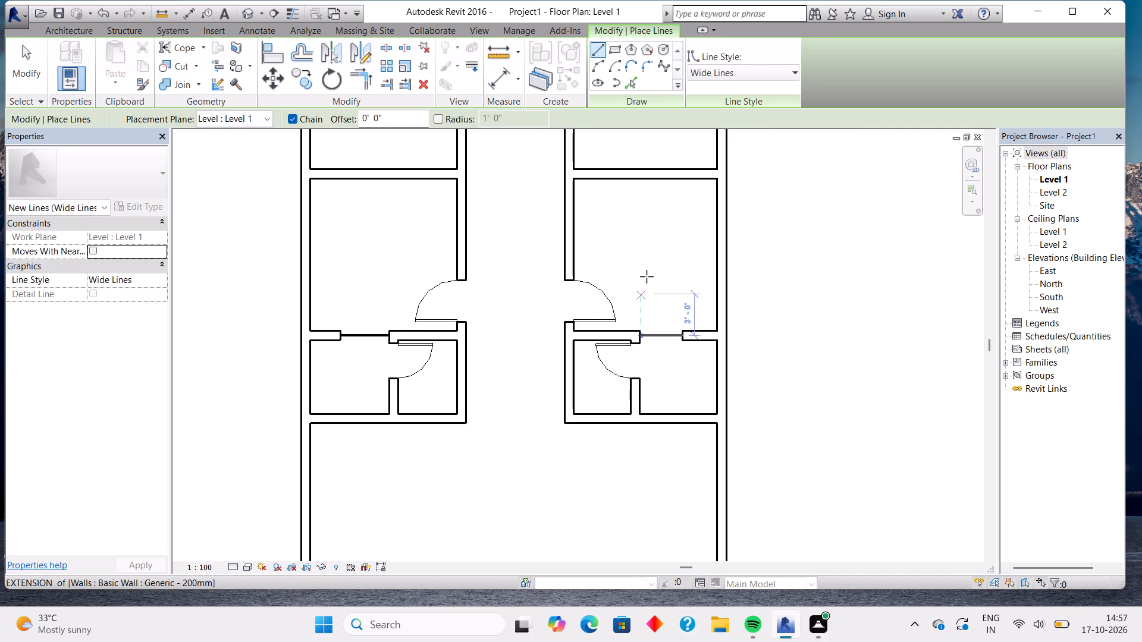
pyautogui.moveTo(648, 263); pyautogui.dragTo(632, 302, button='middle')
pyautogui.scroll(-1, 632, 302)
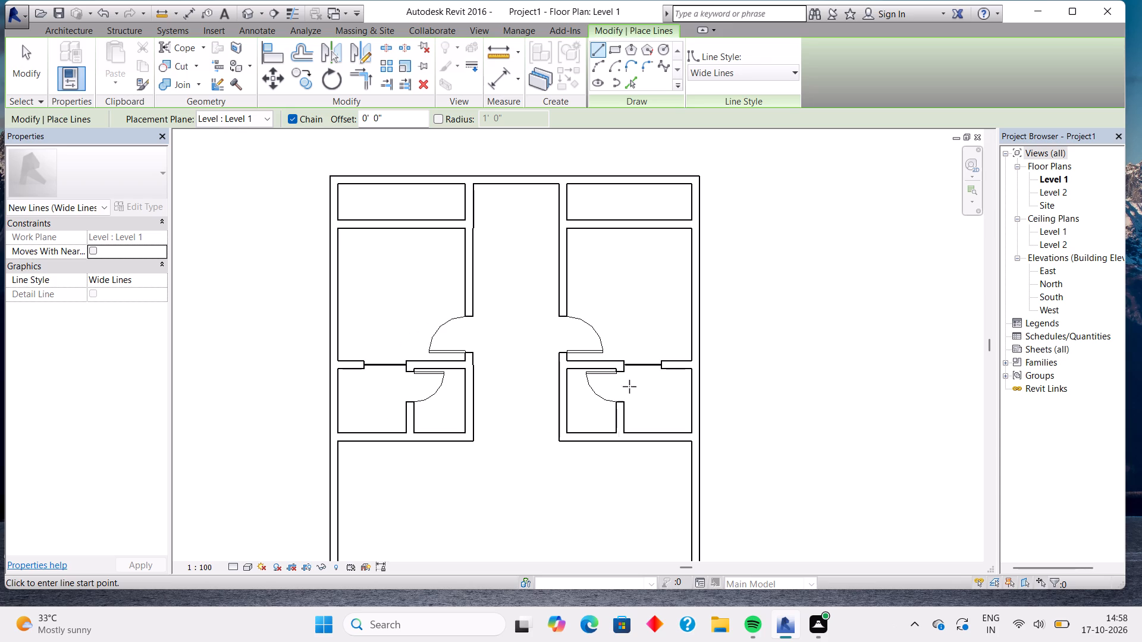
pyautogui.moveTo(573, 525); pyautogui.dragTo(641, 314, button='middle')
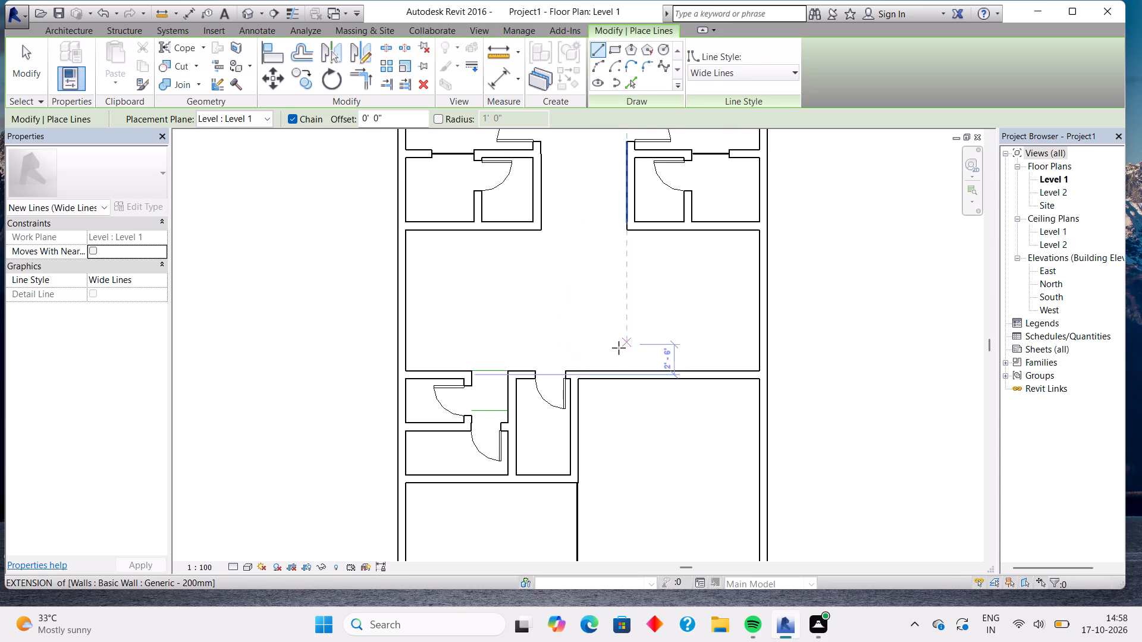
pyautogui.click(495, 369)
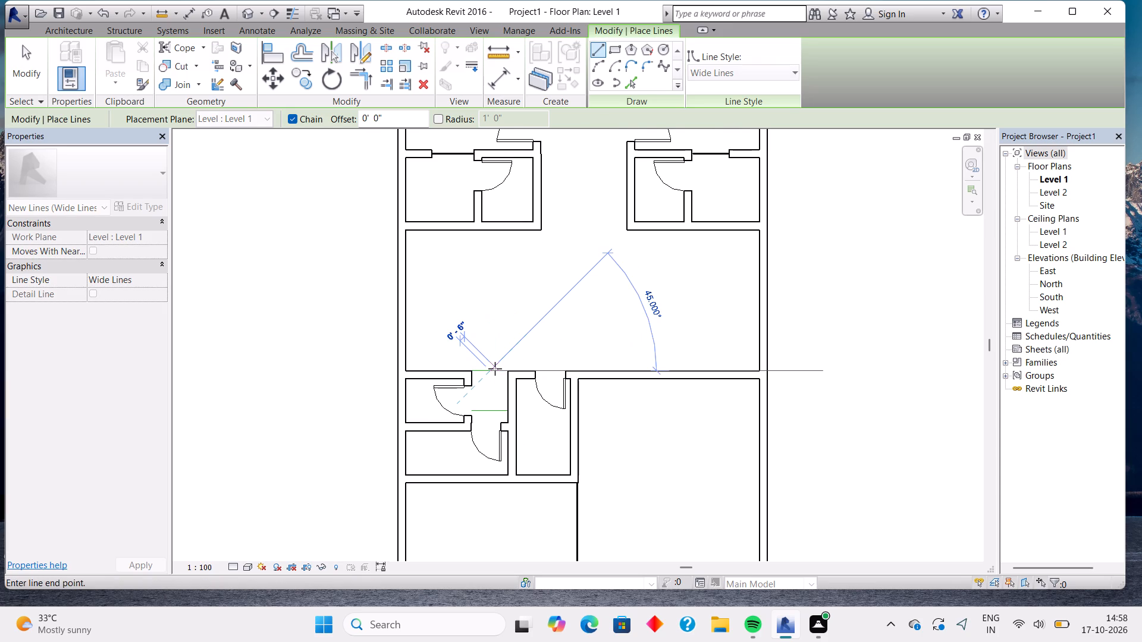
pyautogui.press('Escape')
pyautogui.press('Escape')
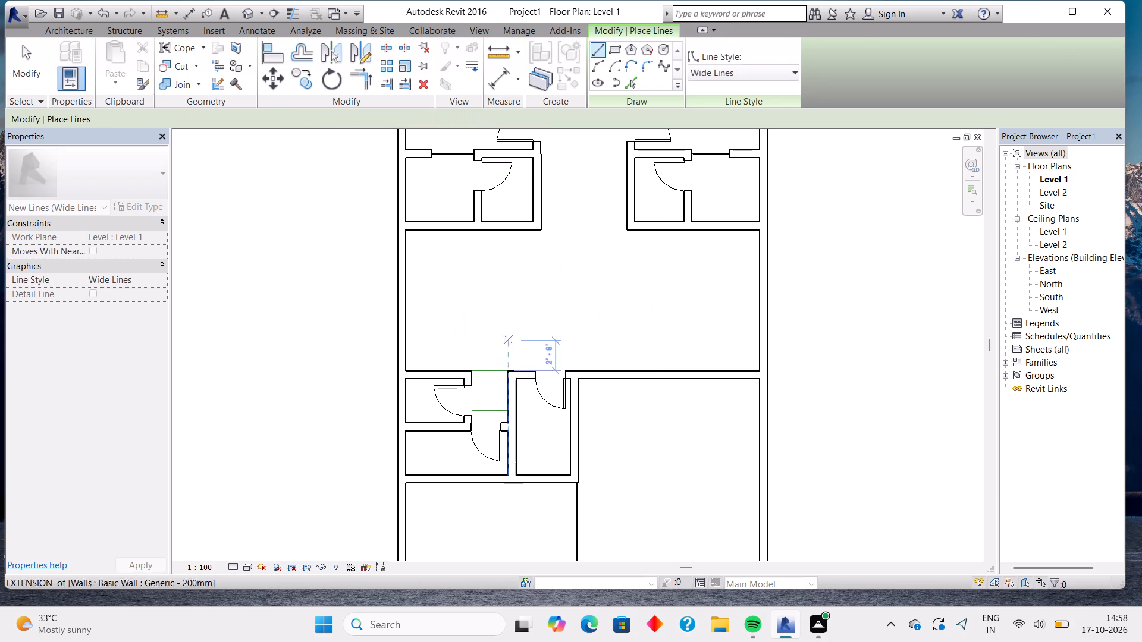
pyautogui.press('Escape')
pyautogui.click(491, 373)
pyautogui.press('Delete')
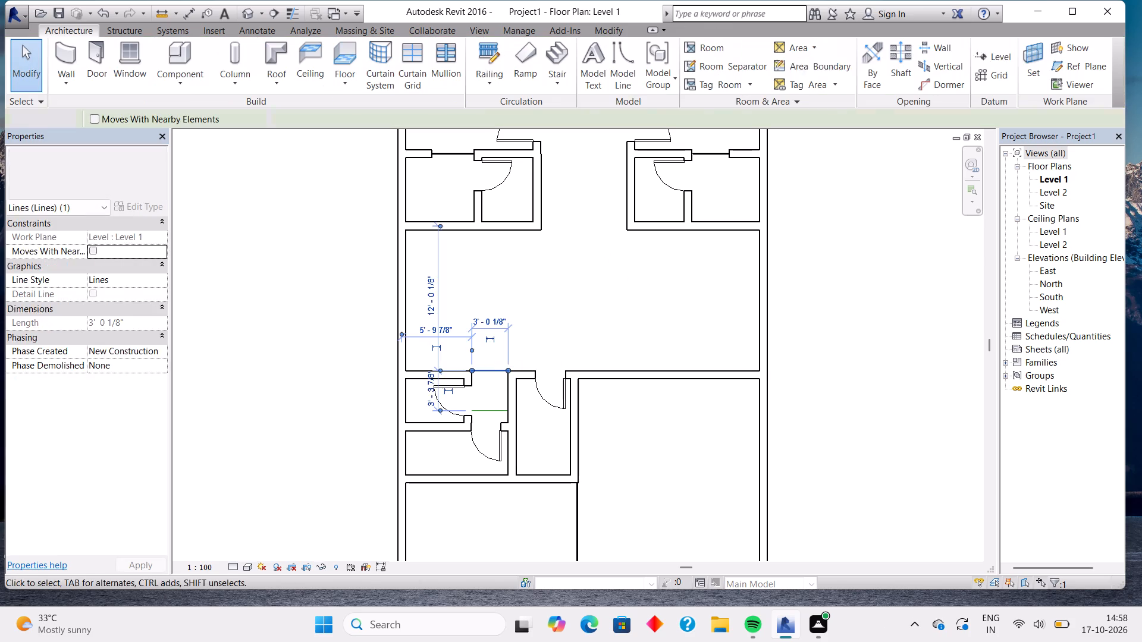
pyautogui.click(490, 405)
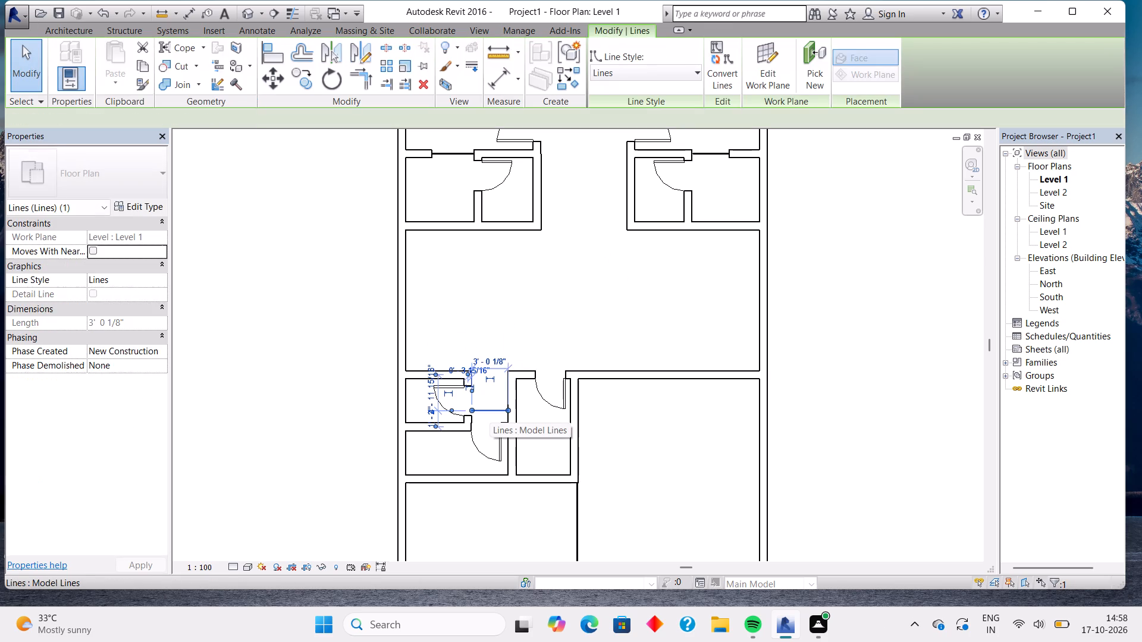
pyautogui.press('Delete')
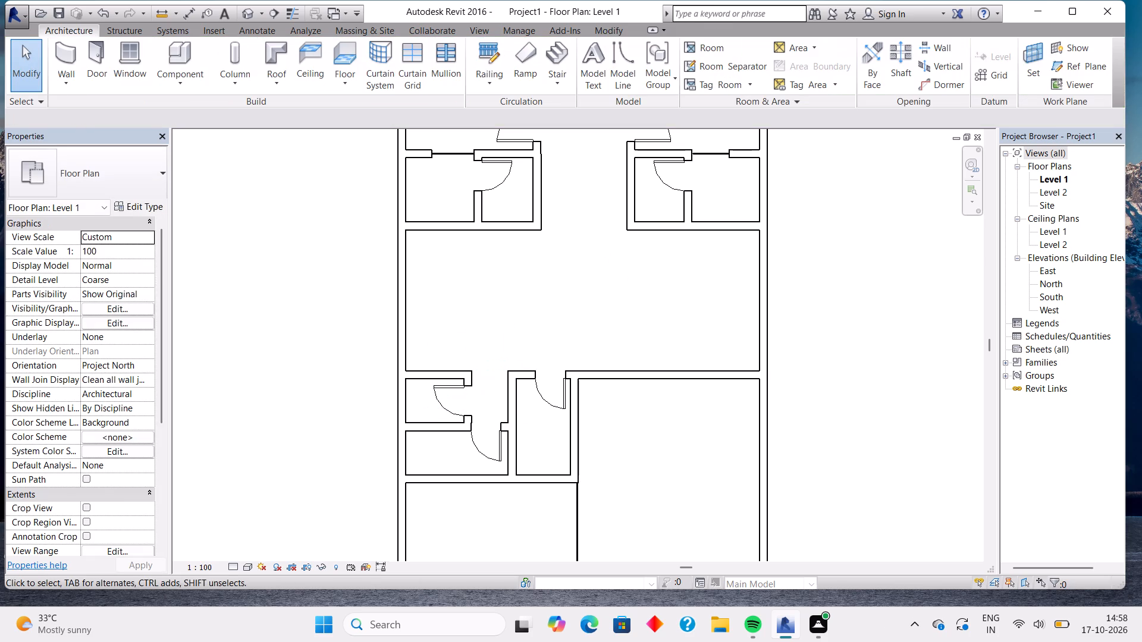
# Nudge the short vertical wall holding the upper small-room door slightly toward the left exterior wall.
pyautogui.scroll(6, 466, 434)
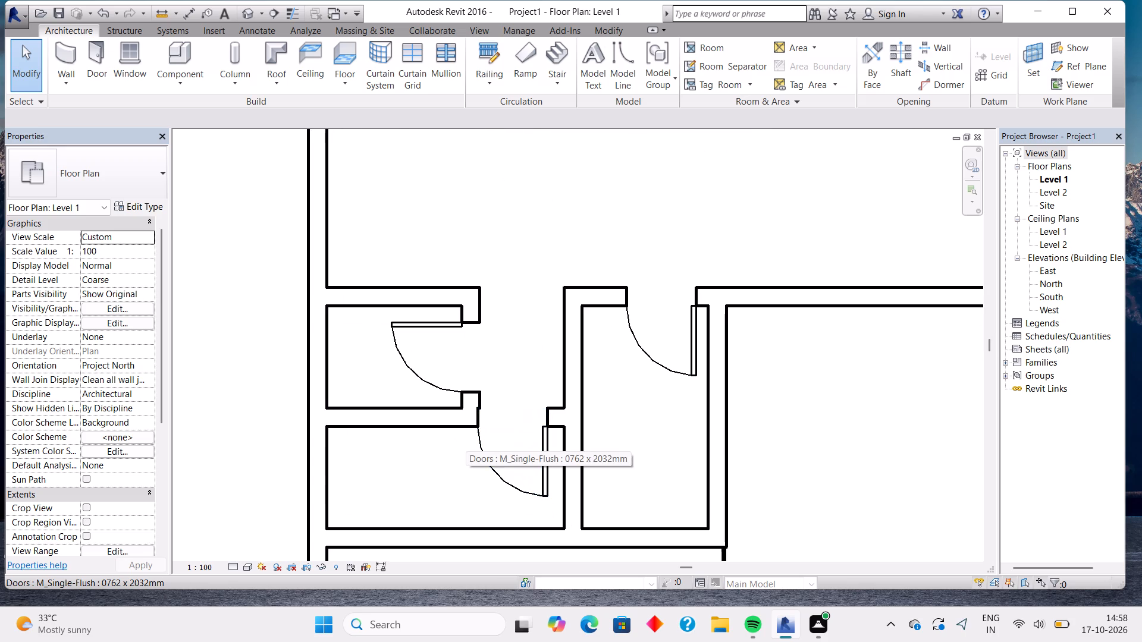
pyautogui.scroll(1, 466, 434)
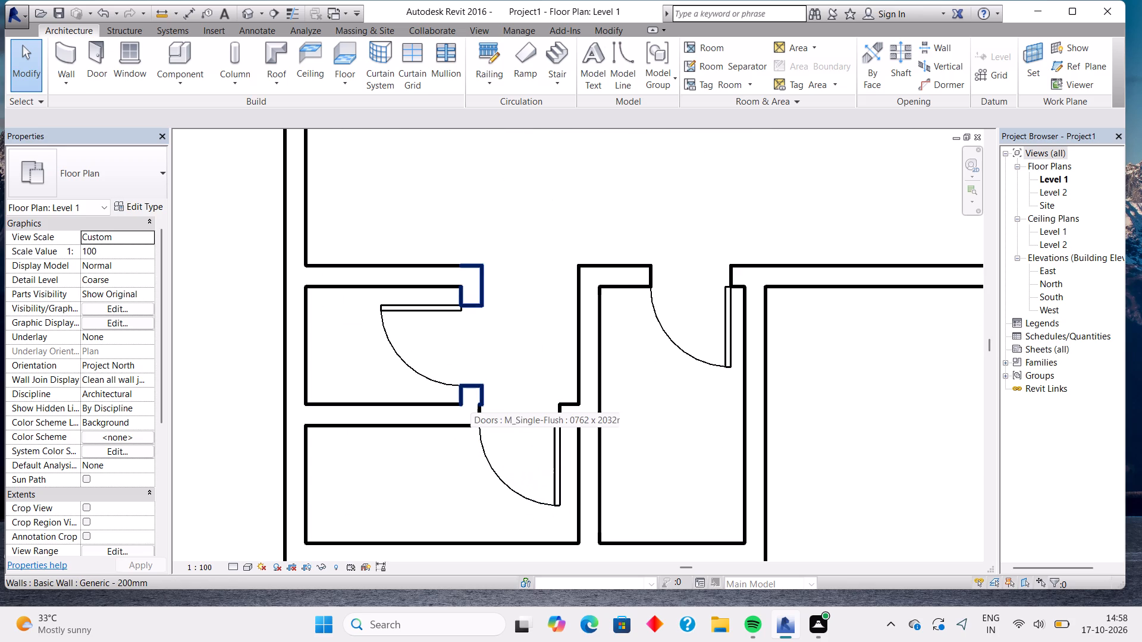
pyautogui.click(470, 395)
pyautogui.press('Left')
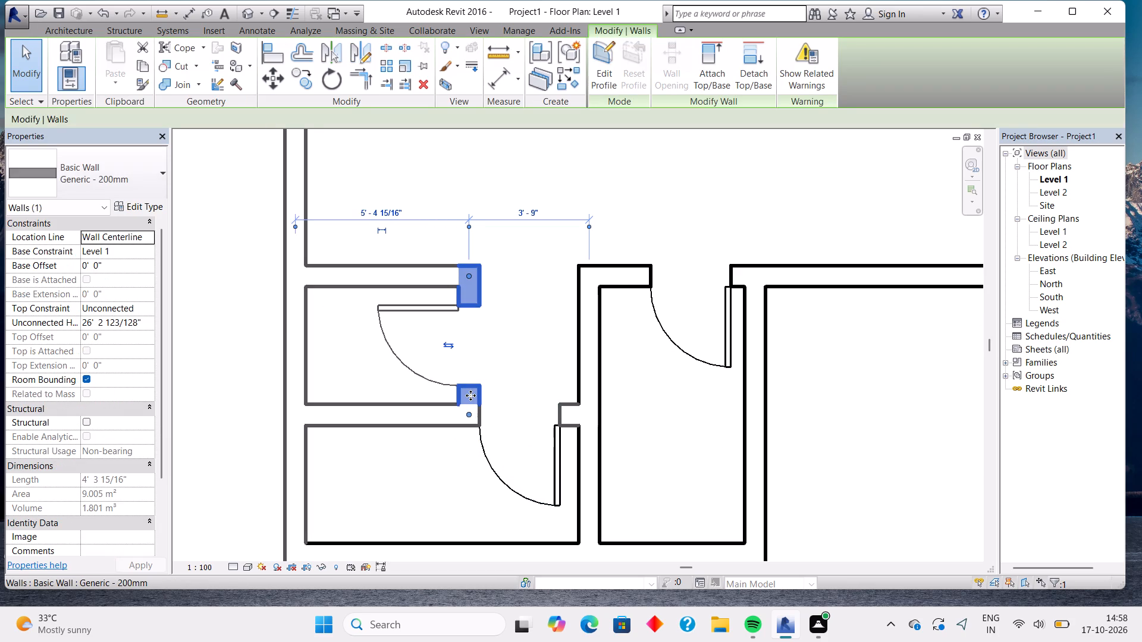
pyautogui.press('Escape')
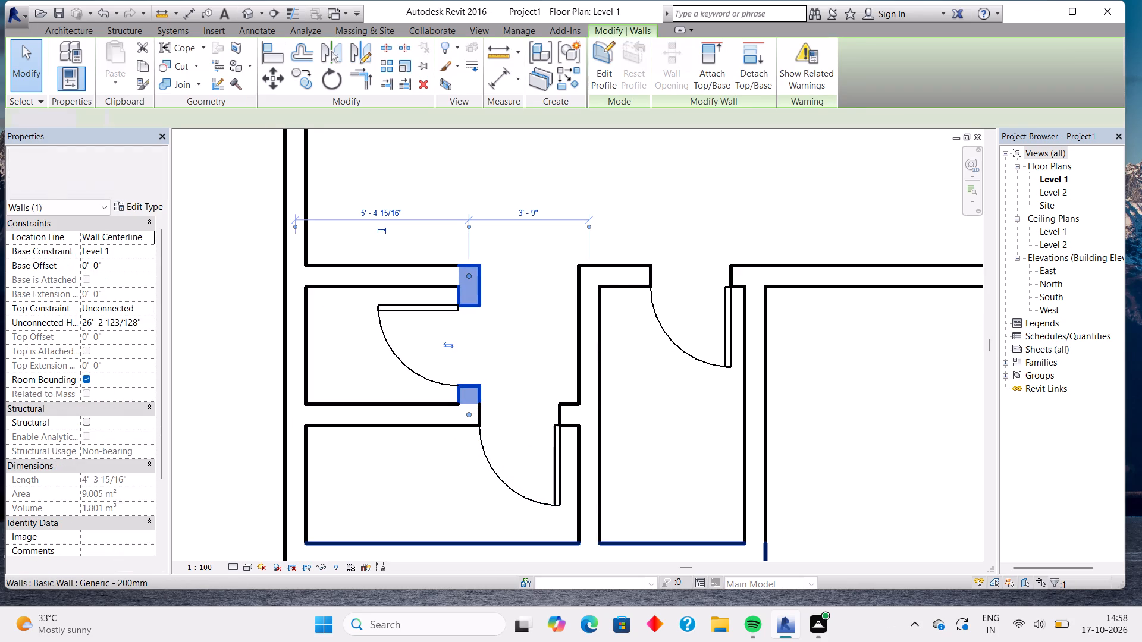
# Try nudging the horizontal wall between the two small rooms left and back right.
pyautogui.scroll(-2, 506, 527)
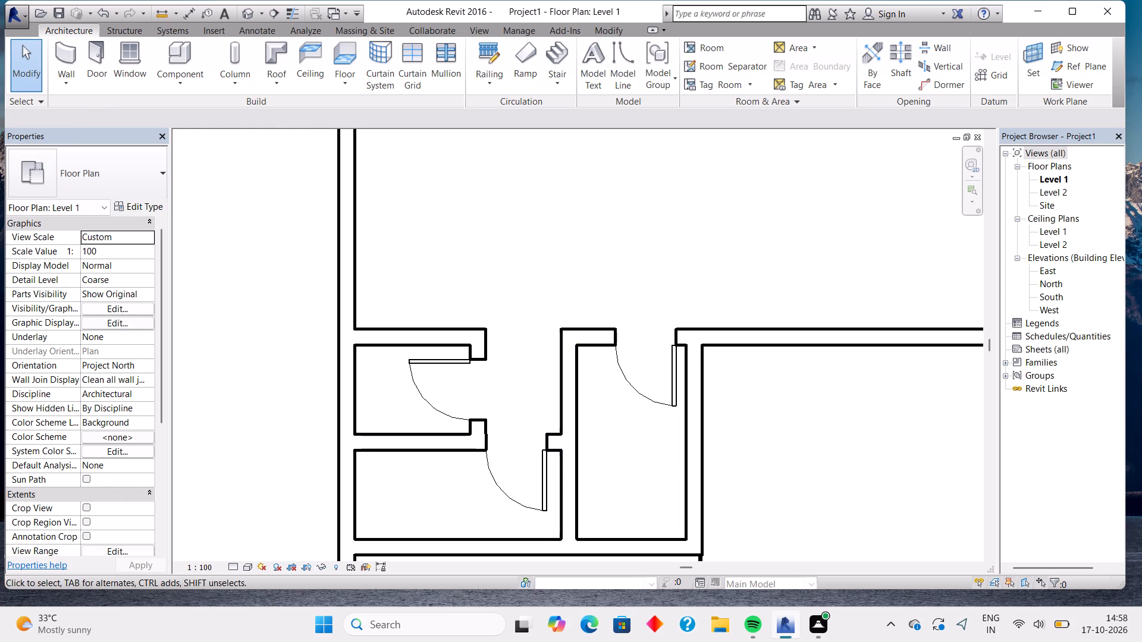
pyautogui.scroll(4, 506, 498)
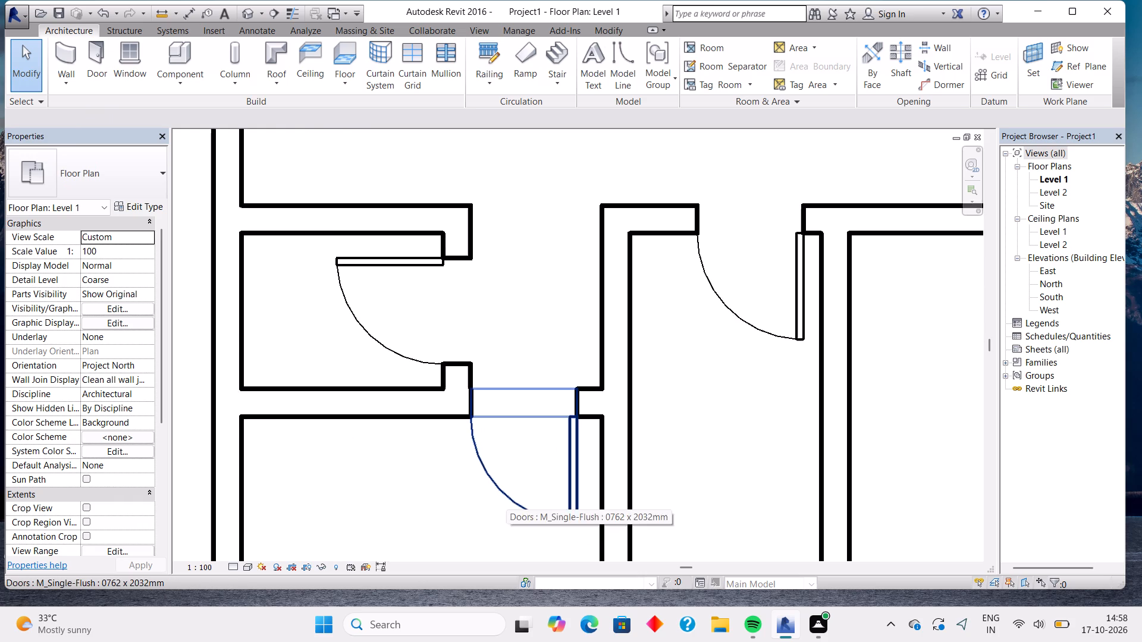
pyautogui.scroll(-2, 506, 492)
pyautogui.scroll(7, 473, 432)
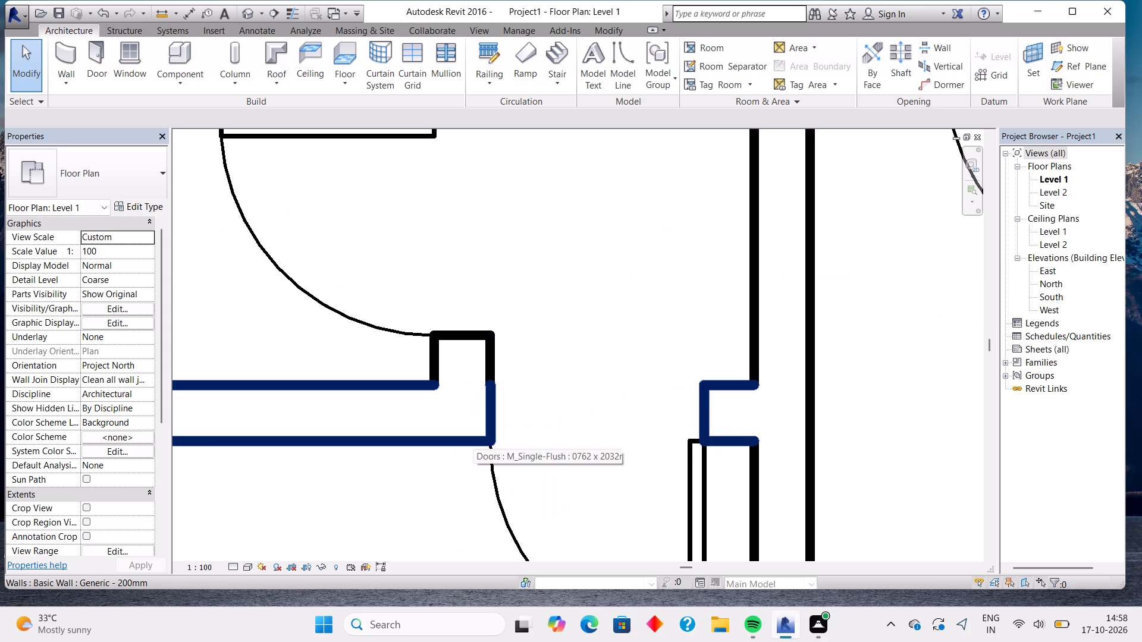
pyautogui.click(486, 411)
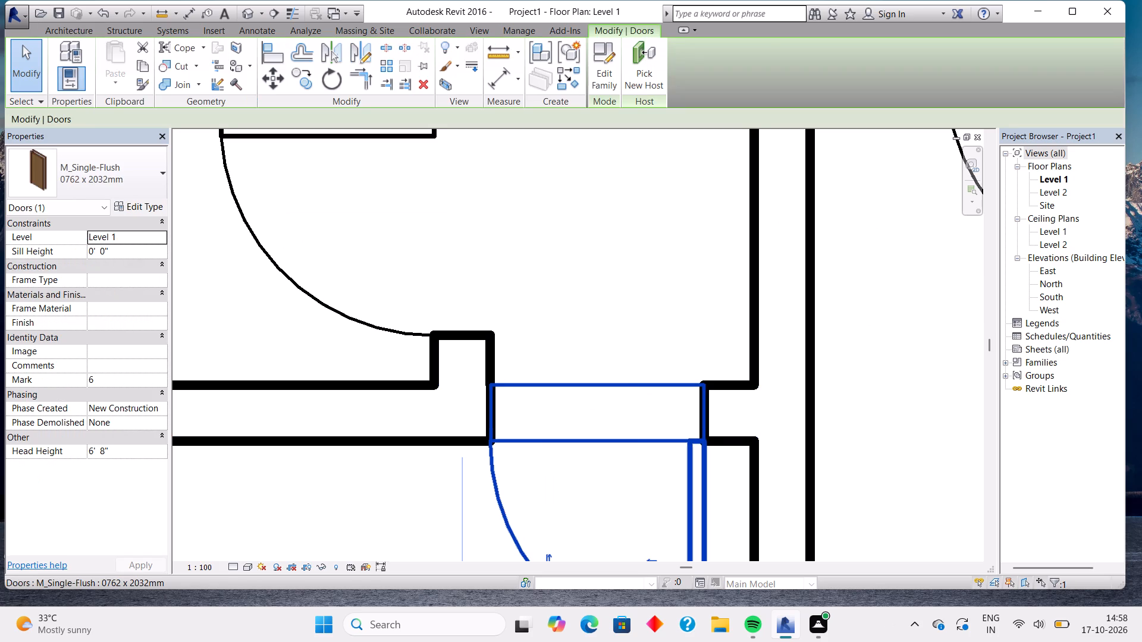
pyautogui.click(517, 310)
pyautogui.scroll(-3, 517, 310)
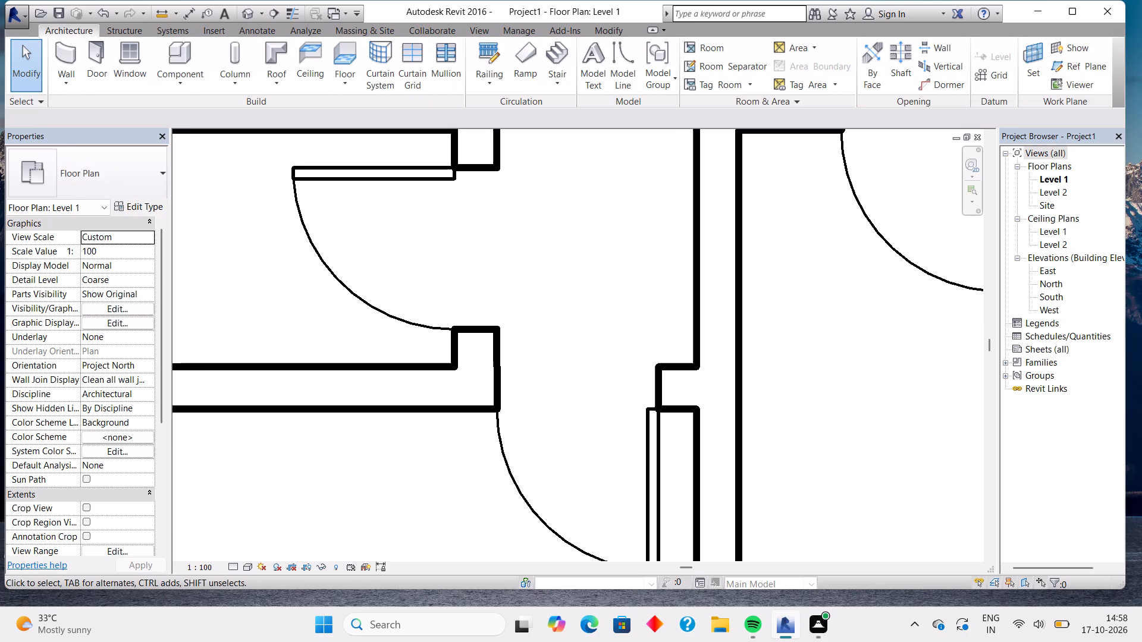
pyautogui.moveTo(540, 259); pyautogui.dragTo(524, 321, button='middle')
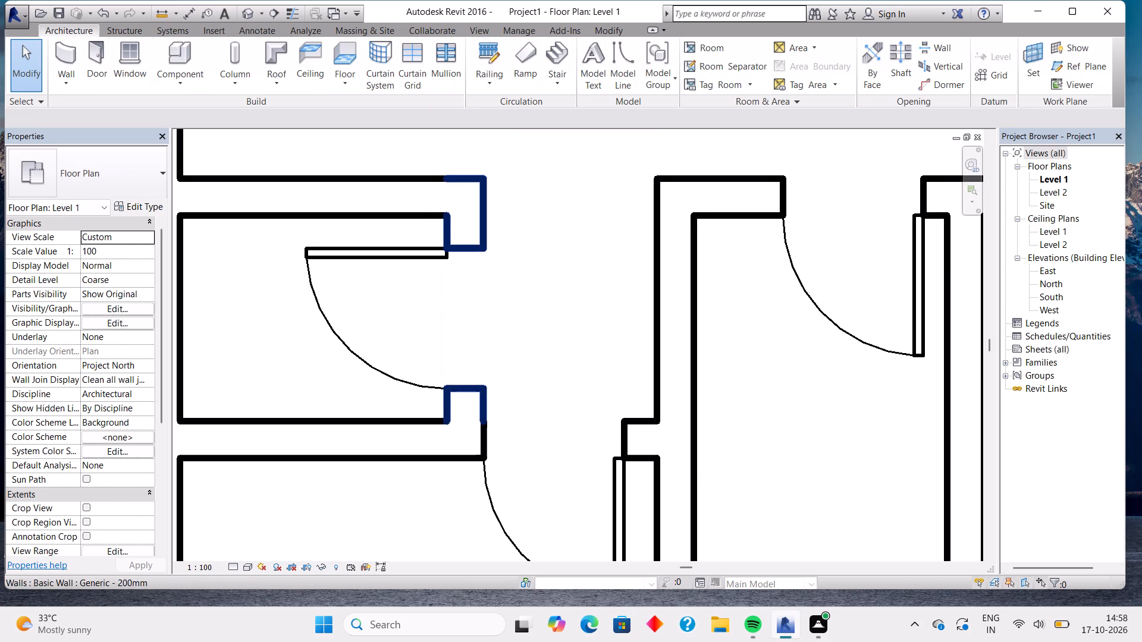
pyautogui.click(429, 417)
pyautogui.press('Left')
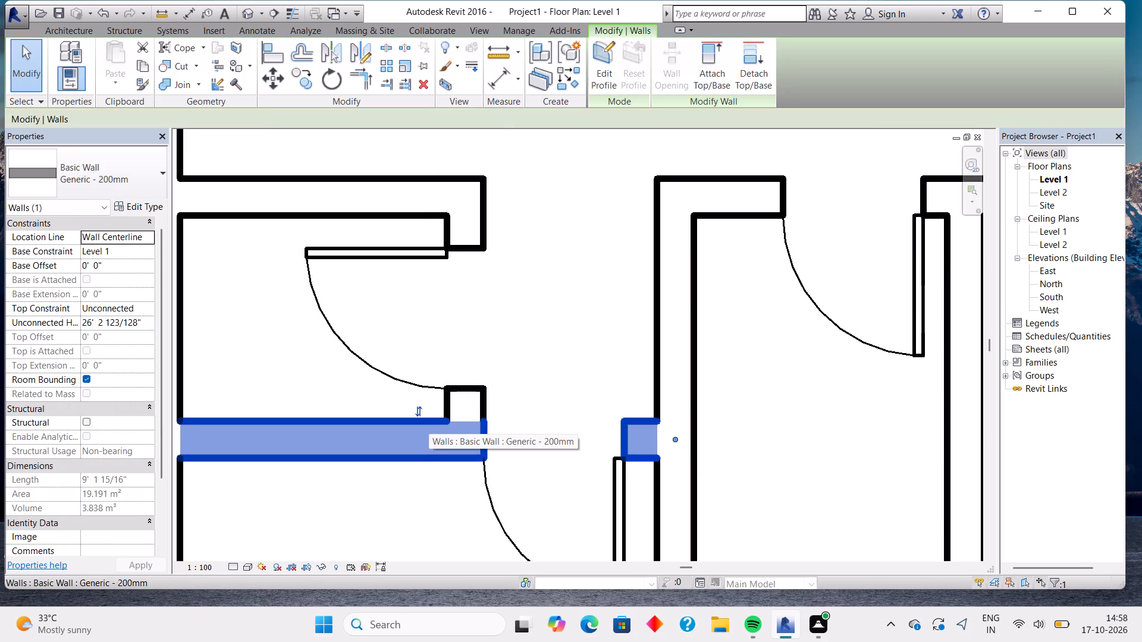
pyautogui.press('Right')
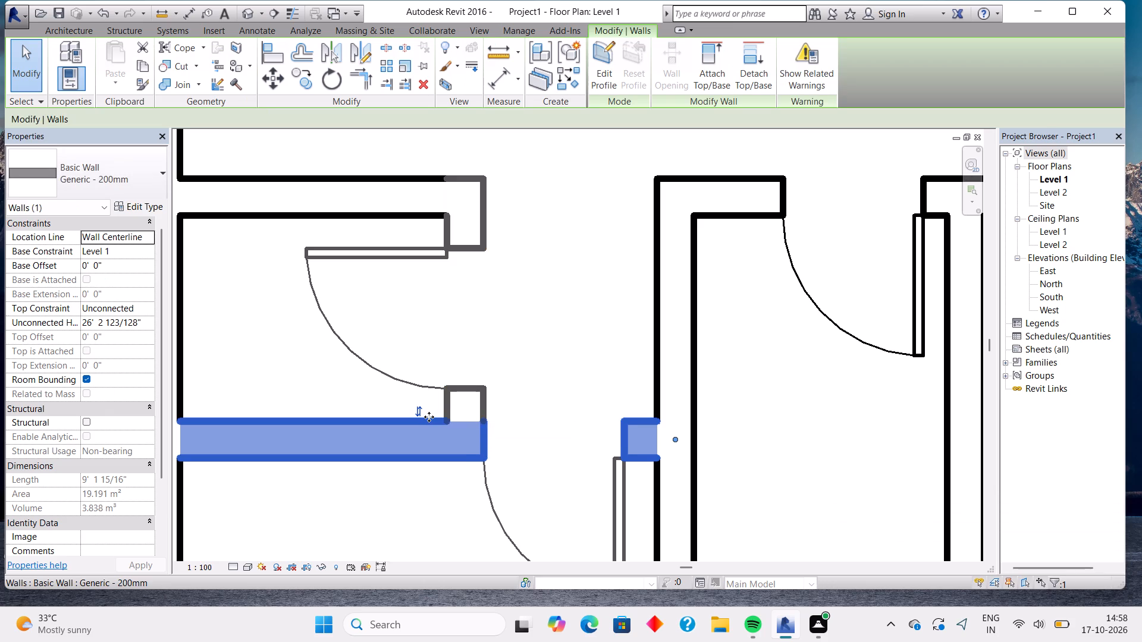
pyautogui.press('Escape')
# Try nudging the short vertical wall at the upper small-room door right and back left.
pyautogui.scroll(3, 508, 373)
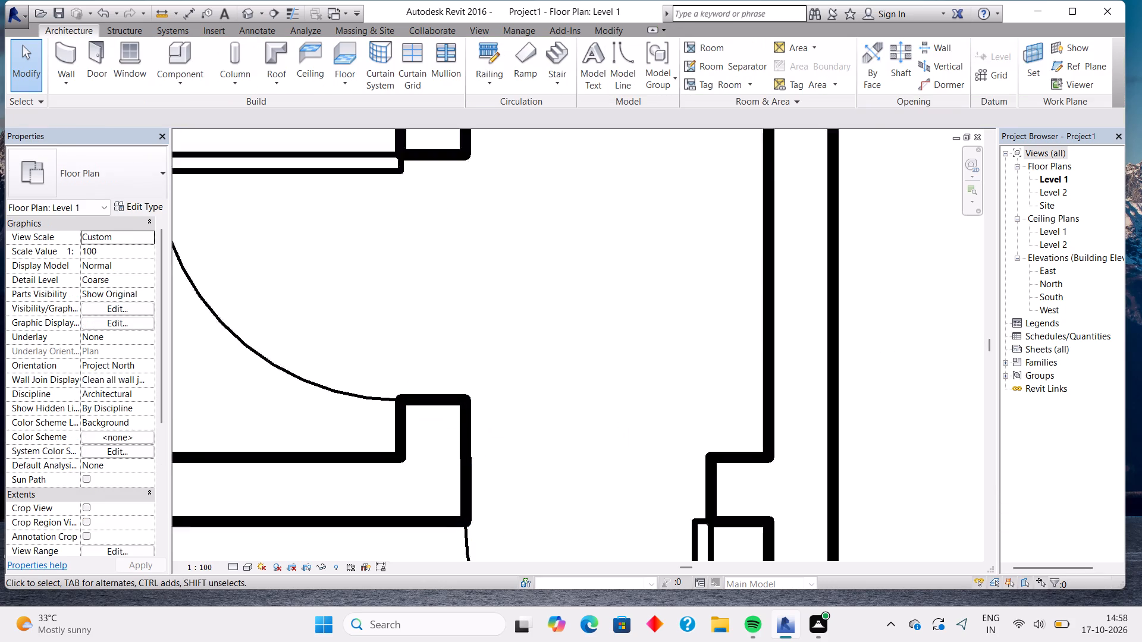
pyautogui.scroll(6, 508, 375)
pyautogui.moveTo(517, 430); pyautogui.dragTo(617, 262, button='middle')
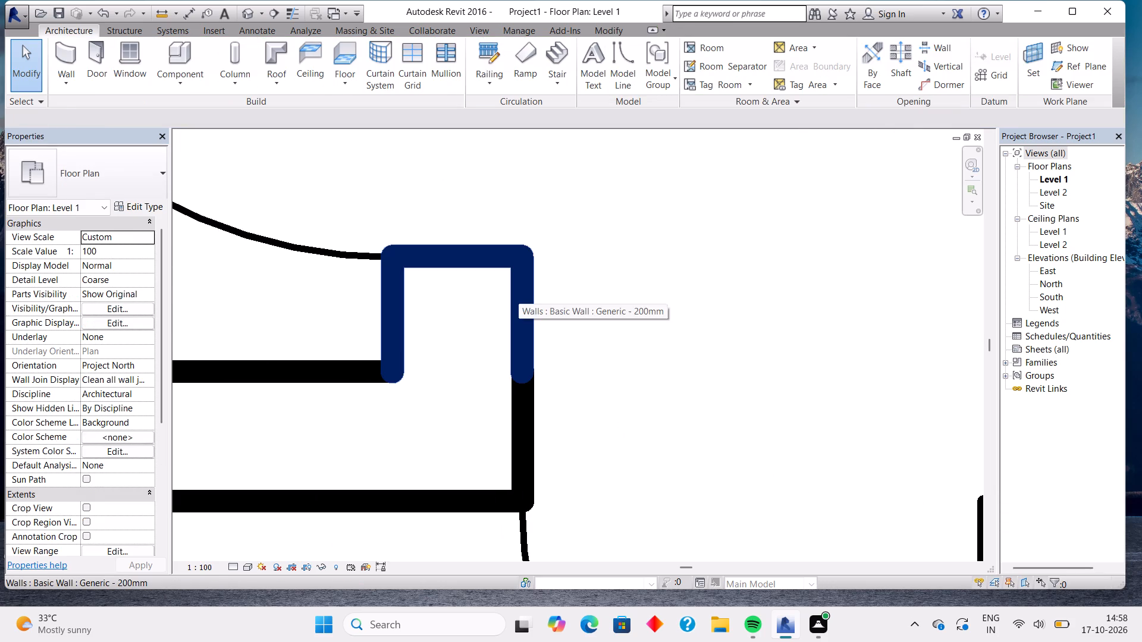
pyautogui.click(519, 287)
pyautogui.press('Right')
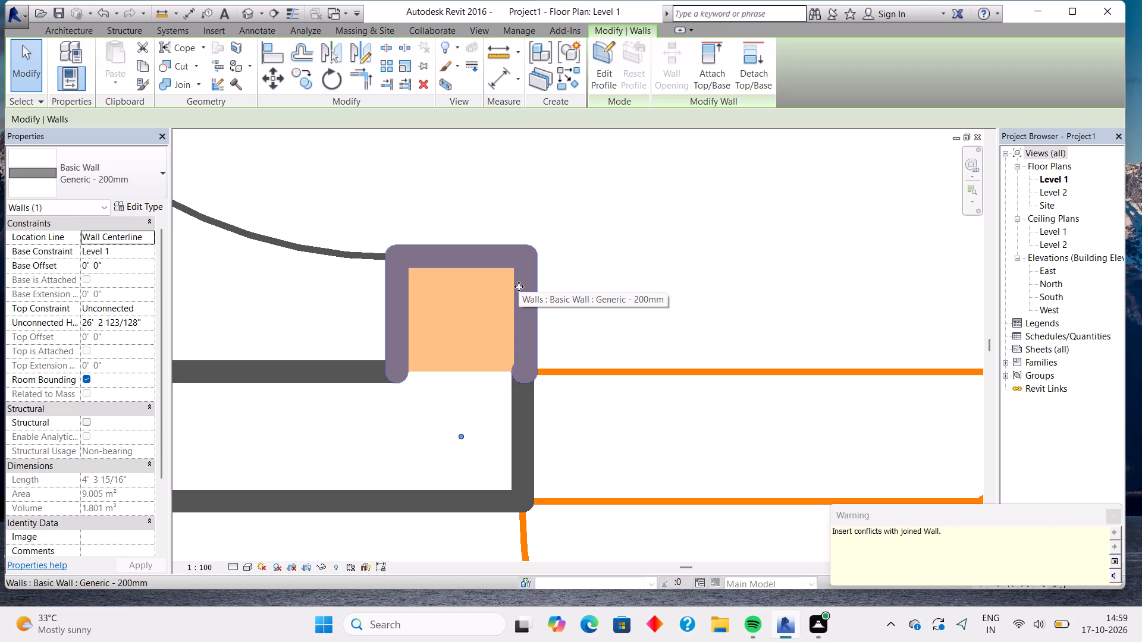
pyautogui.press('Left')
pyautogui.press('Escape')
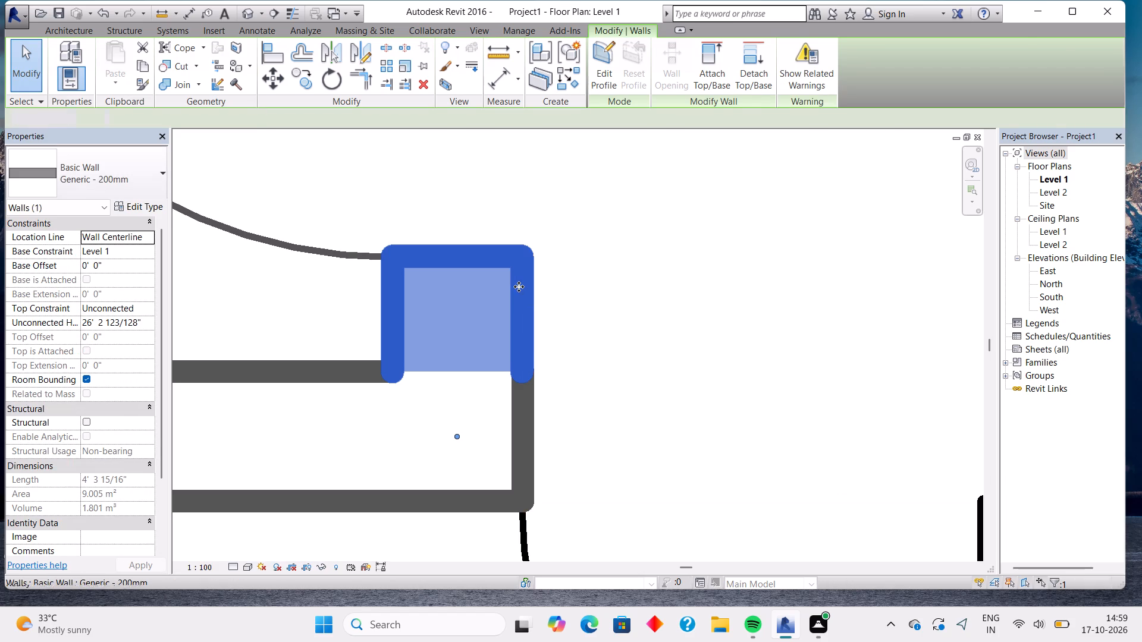
# Draw a horizontal Wide Lines model line about 3' 1" long across the passage opening onto the central hall.
pyautogui.scroll(-3, 518, 287)
pyautogui.scroll(-4, 612, 288)
pyautogui.moveTo(644, 259); pyautogui.dragTo(604, 384, button='middle')
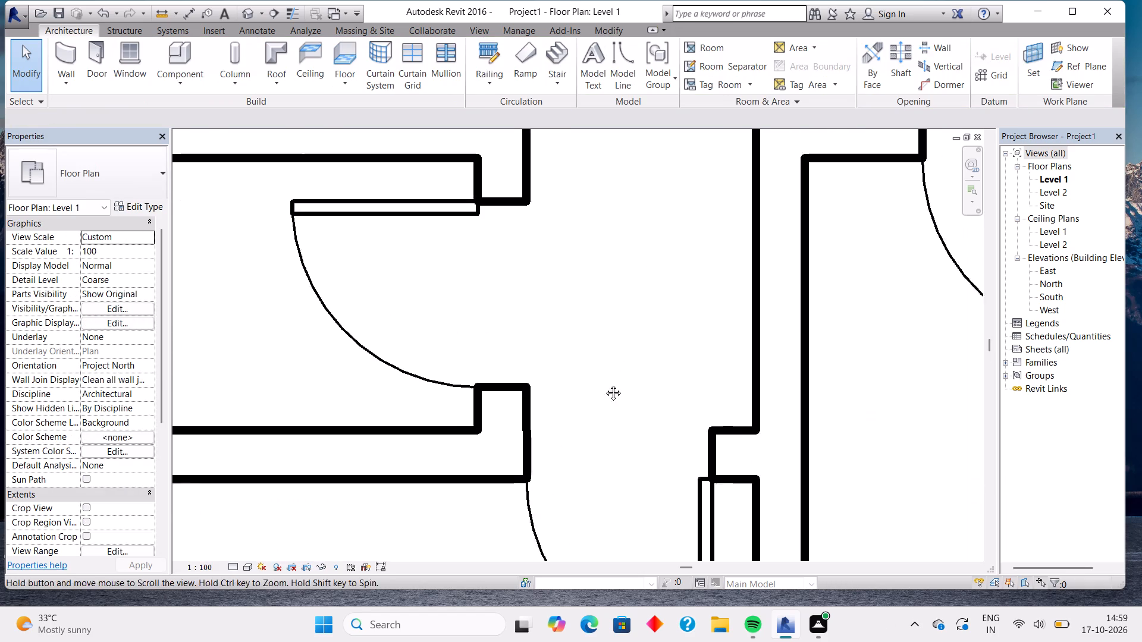
pyautogui.moveTo(604, 384); pyautogui.dragTo(581, 405, button='middle')
pyautogui.moveTo(634, 191); pyautogui.dragTo(620, 297, button='middle')
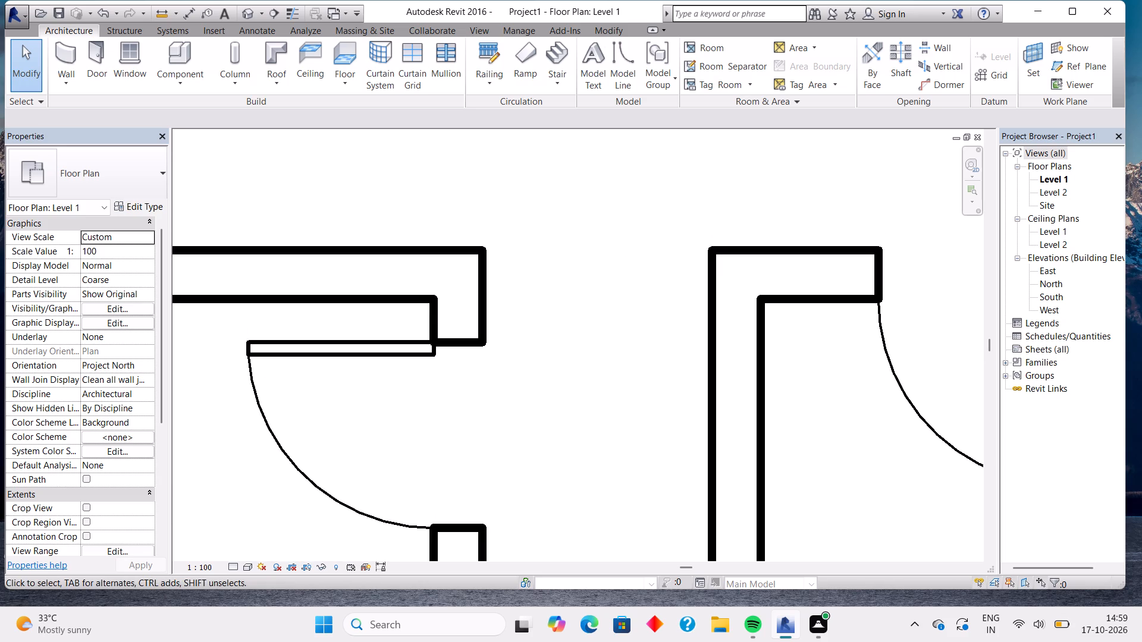
pyautogui.click(622, 71)
pyautogui.click(476, 292)
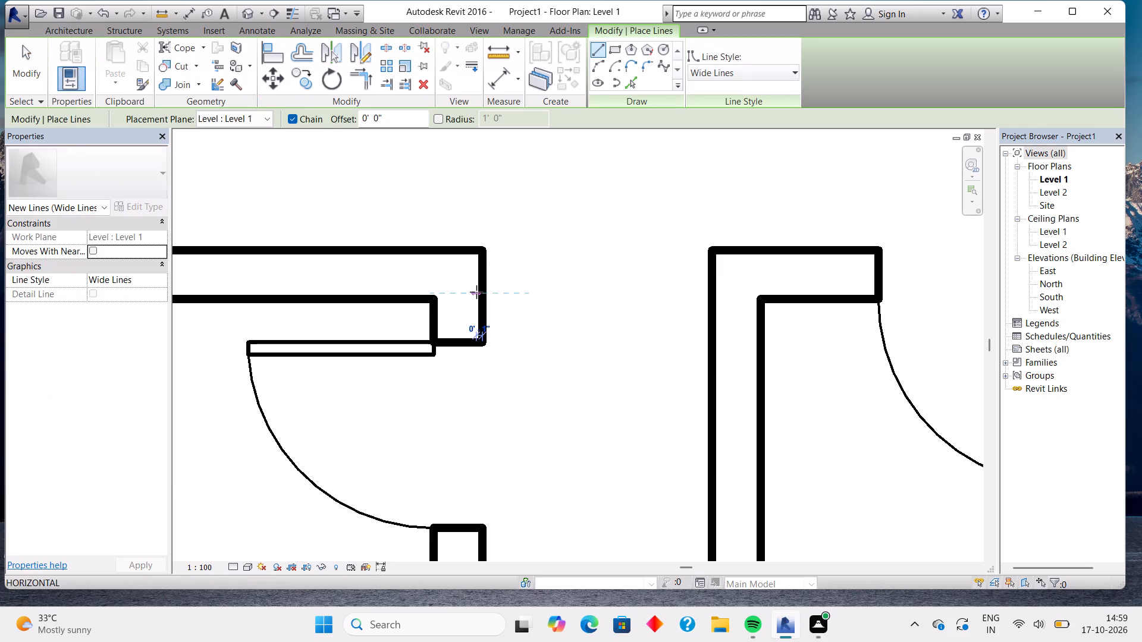
pyautogui.click(712, 293)
pyautogui.press('Escape')
# Draw a horizontal Wide Lines model line about 4' 6" long across the narrow room beside the passage, near its lower end.
pyautogui.scroll(-3, 638, 327)
pyautogui.moveTo(626, 357); pyautogui.dragTo(611, 204, button='middle')
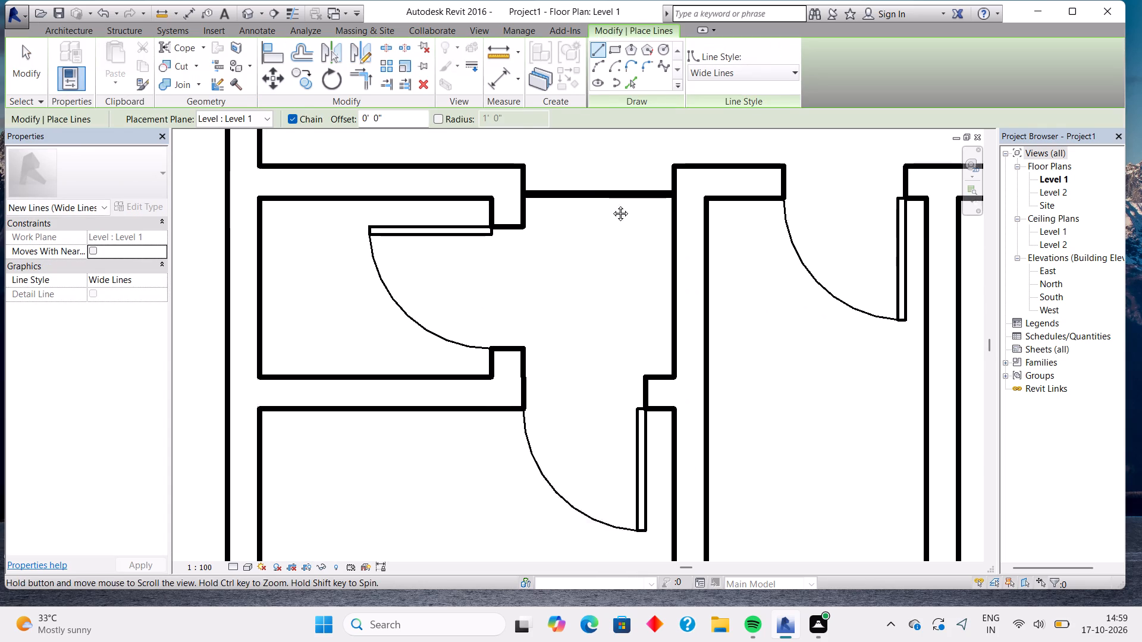
pyautogui.moveTo(611, 204); pyautogui.dragTo(611, 188, button='middle')
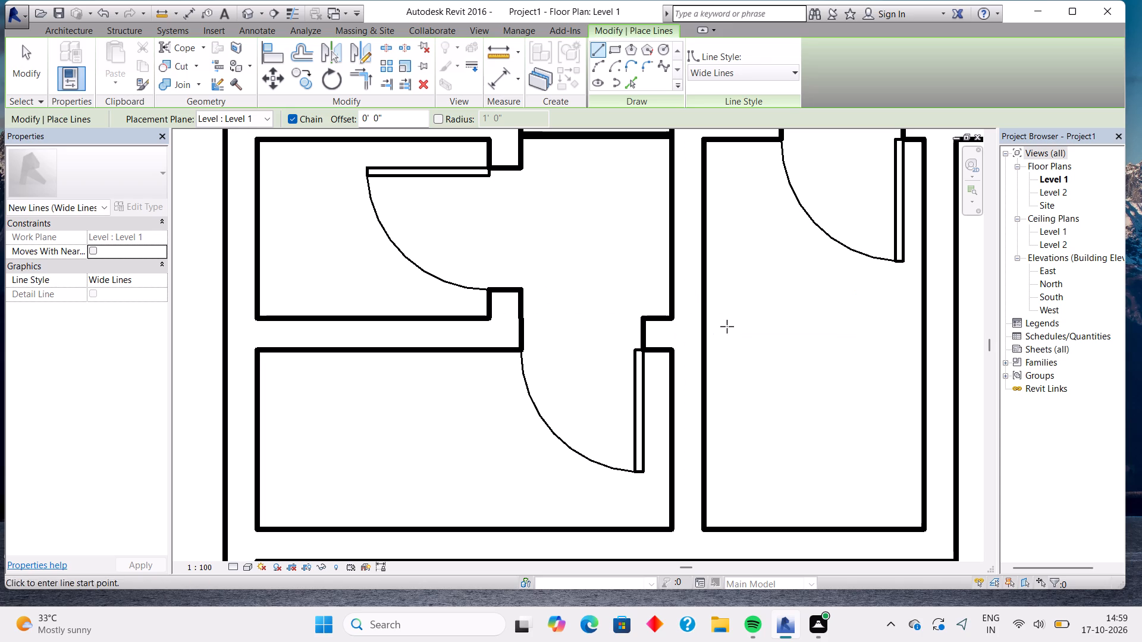
pyautogui.click(704, 460)
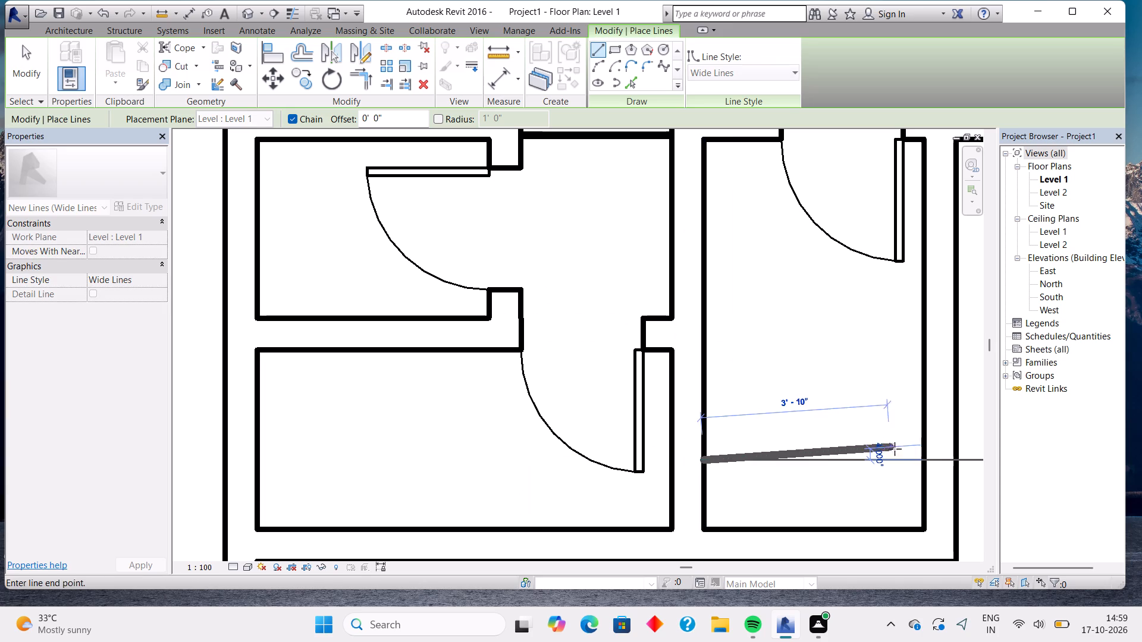
pyautogui.click(921, 467)
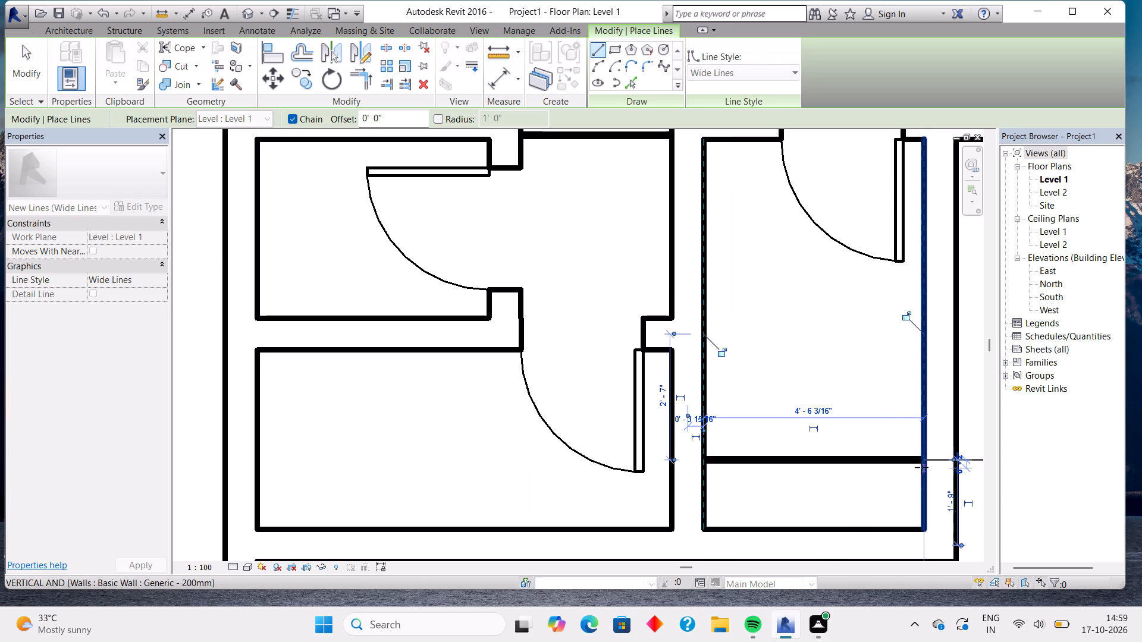
pyautogui.press('Escape')
pyautogui.scroll(-7, 776, 328)
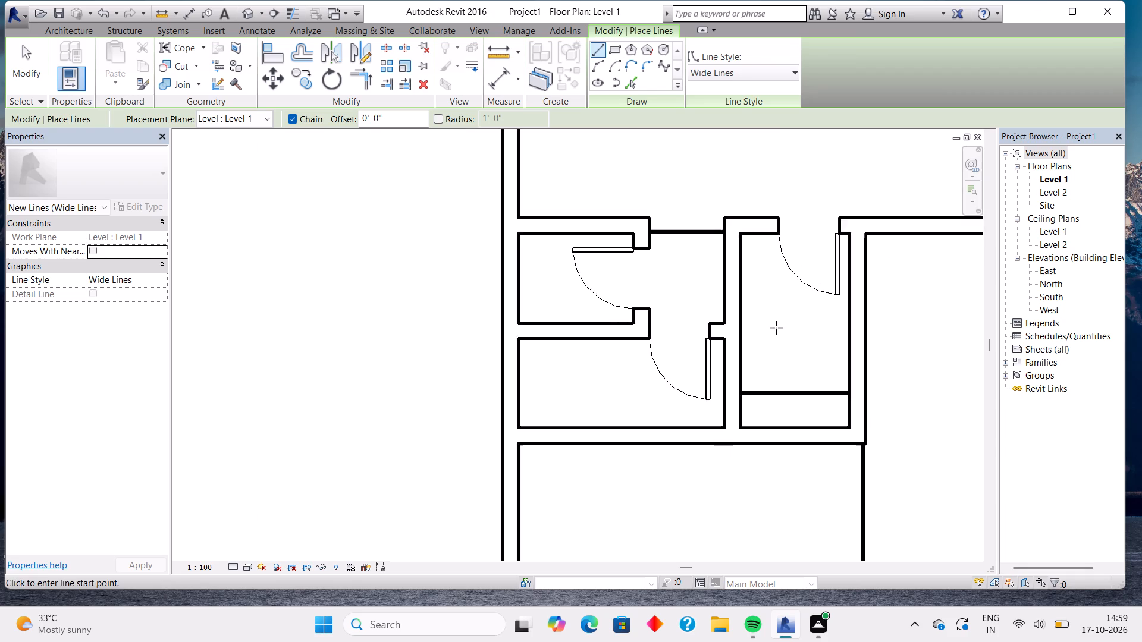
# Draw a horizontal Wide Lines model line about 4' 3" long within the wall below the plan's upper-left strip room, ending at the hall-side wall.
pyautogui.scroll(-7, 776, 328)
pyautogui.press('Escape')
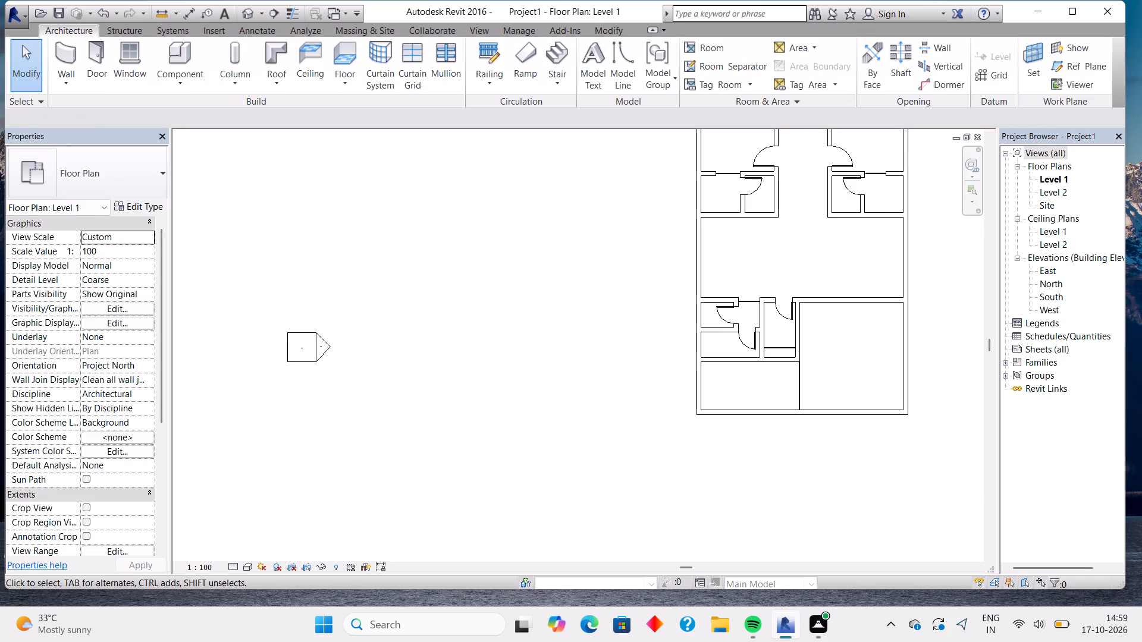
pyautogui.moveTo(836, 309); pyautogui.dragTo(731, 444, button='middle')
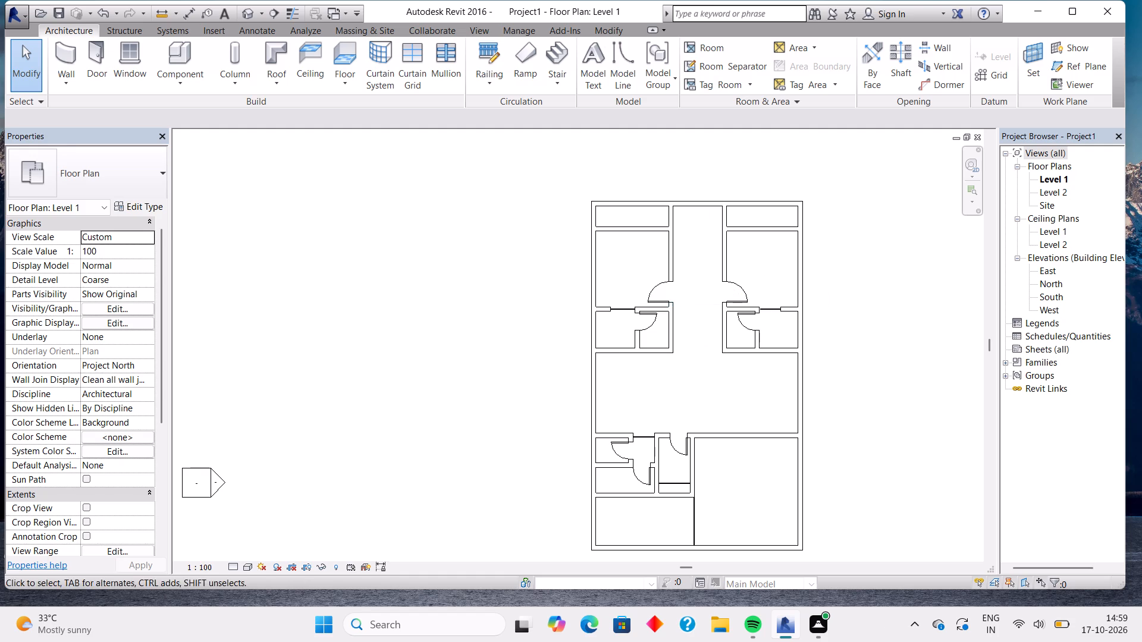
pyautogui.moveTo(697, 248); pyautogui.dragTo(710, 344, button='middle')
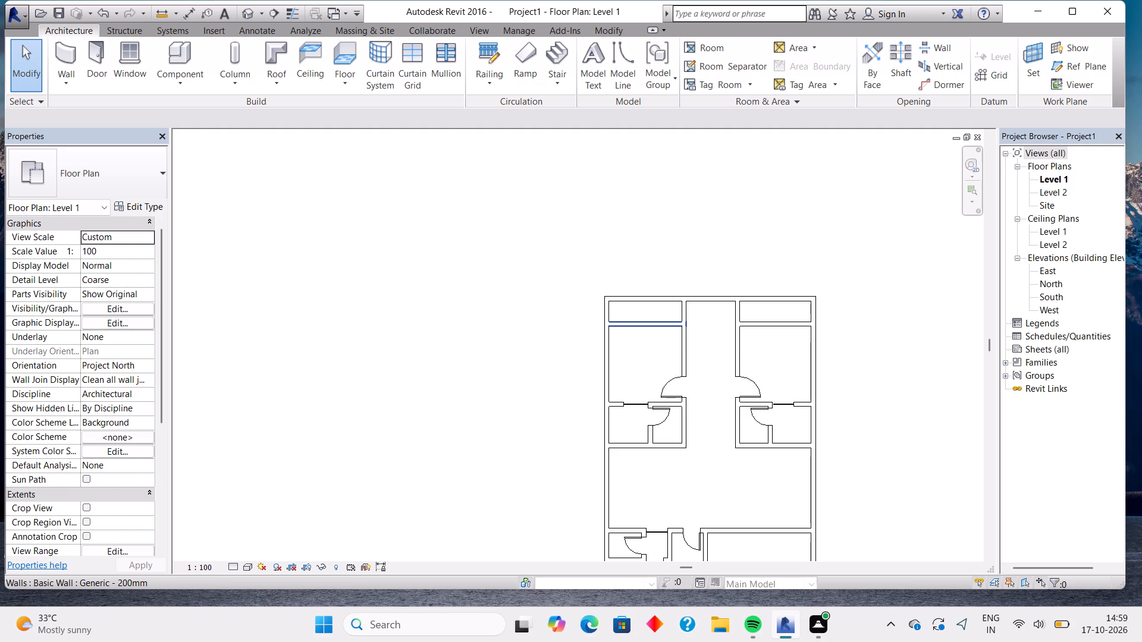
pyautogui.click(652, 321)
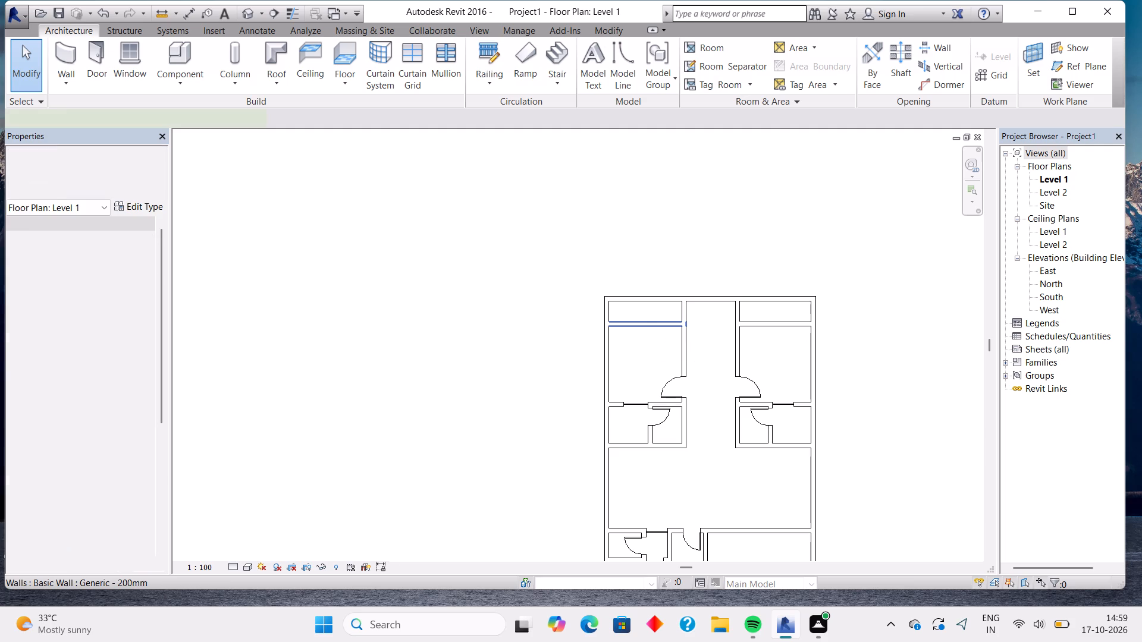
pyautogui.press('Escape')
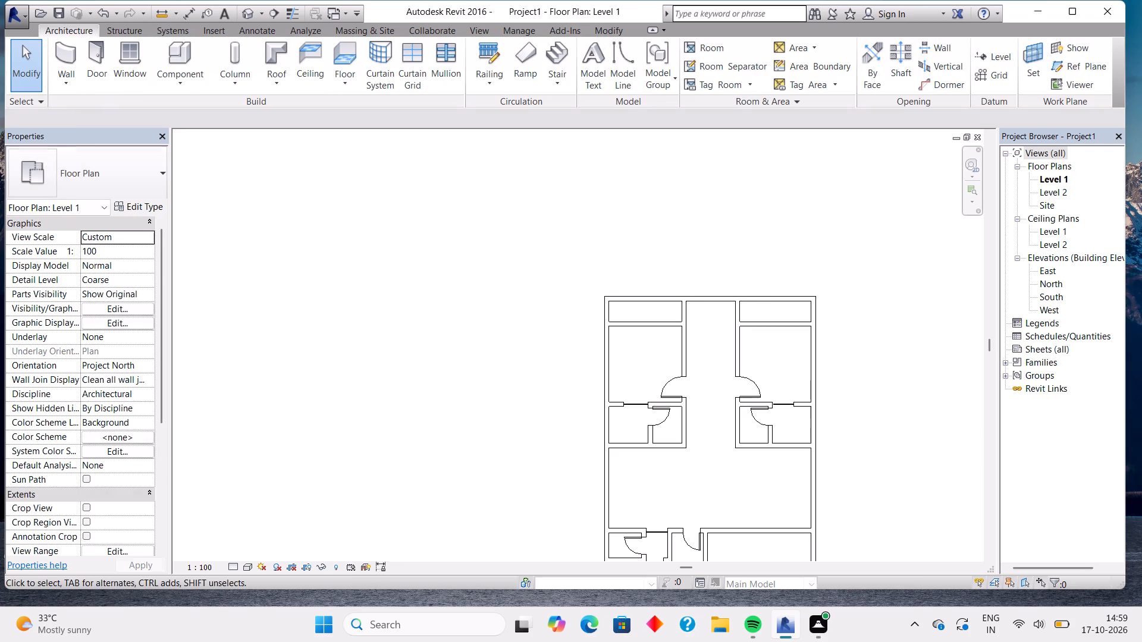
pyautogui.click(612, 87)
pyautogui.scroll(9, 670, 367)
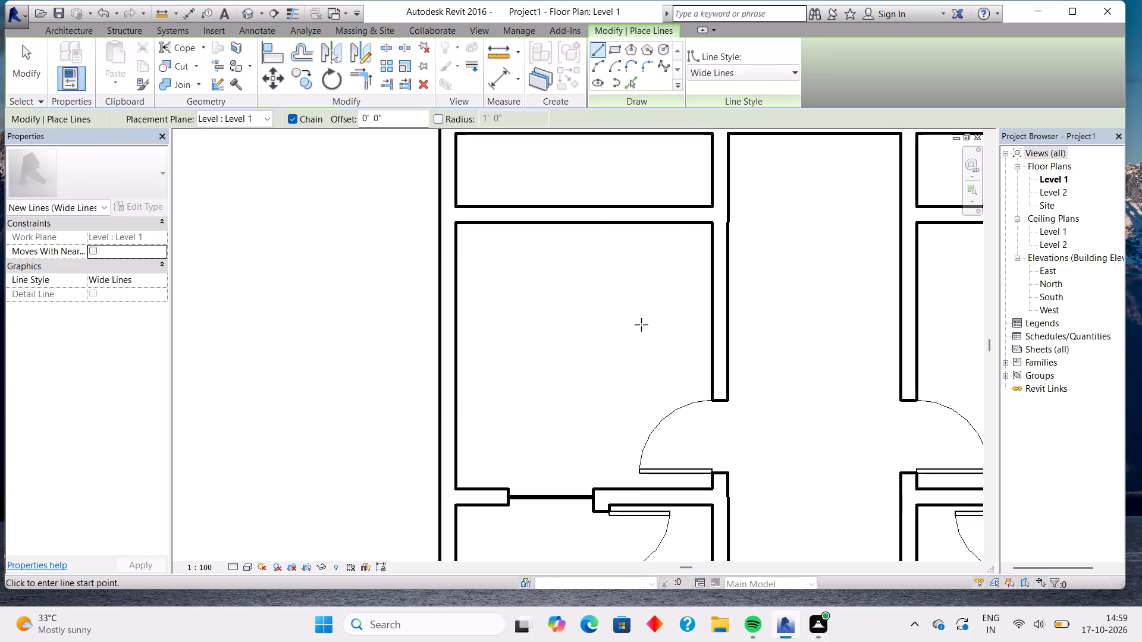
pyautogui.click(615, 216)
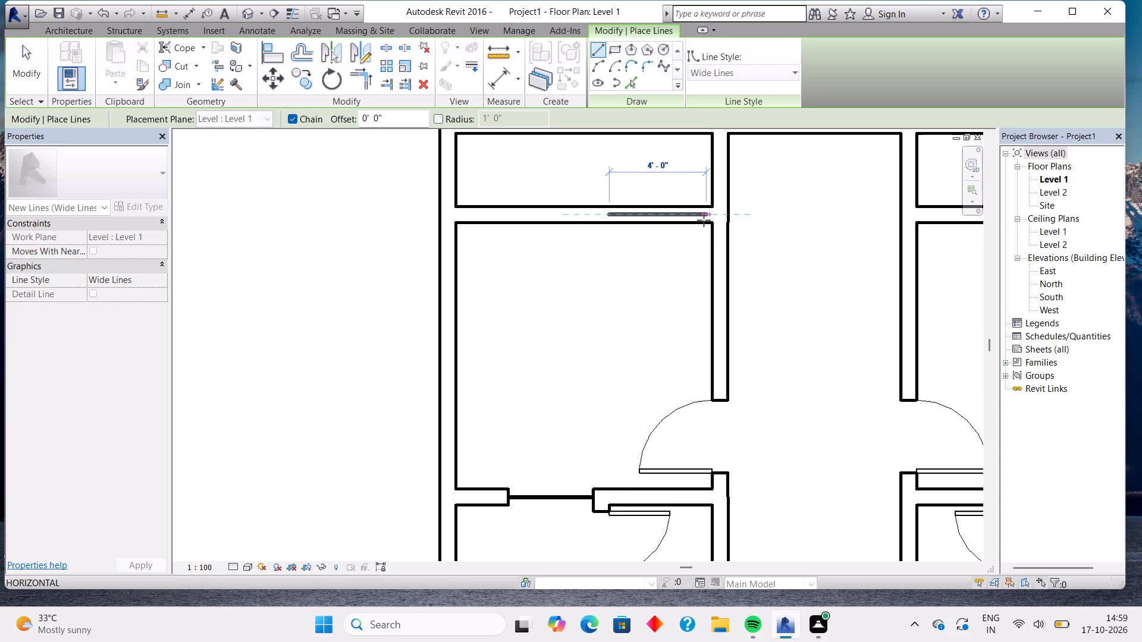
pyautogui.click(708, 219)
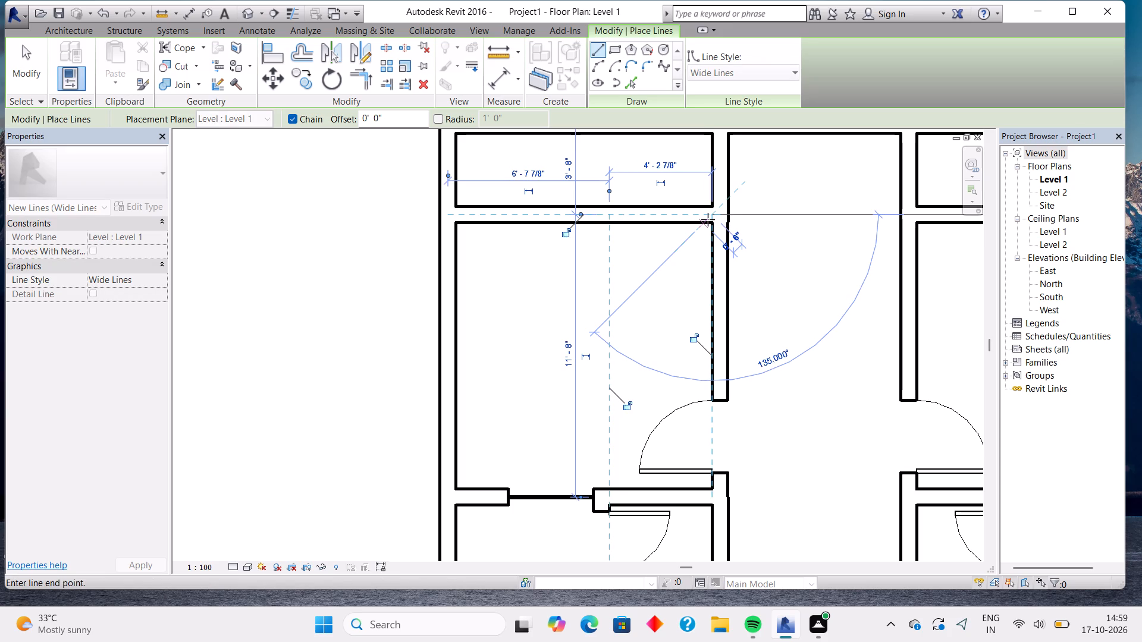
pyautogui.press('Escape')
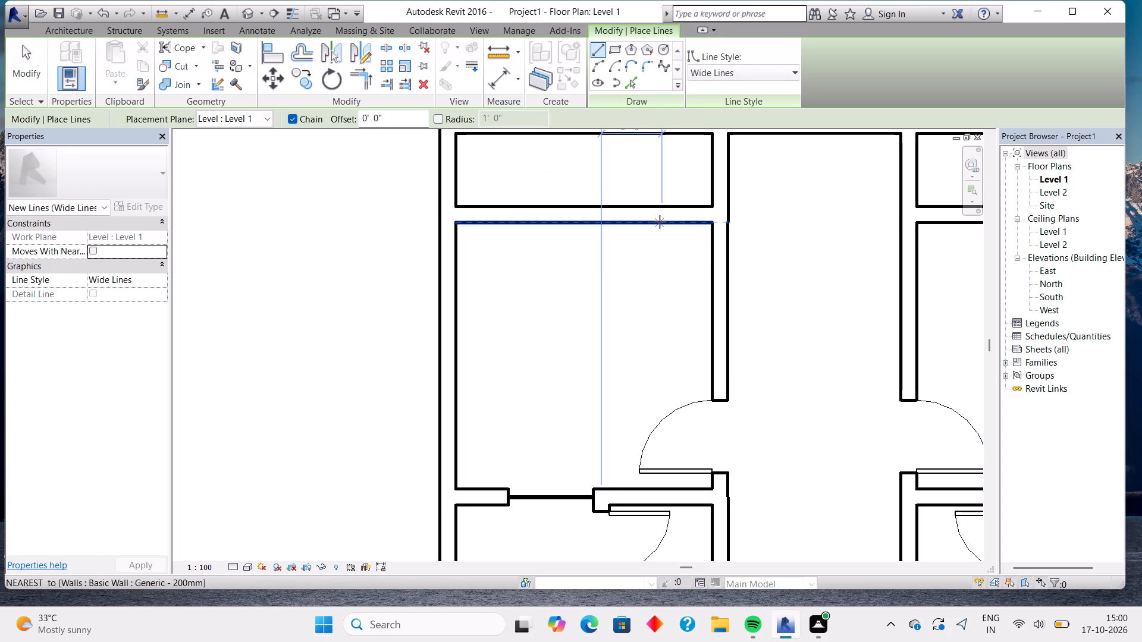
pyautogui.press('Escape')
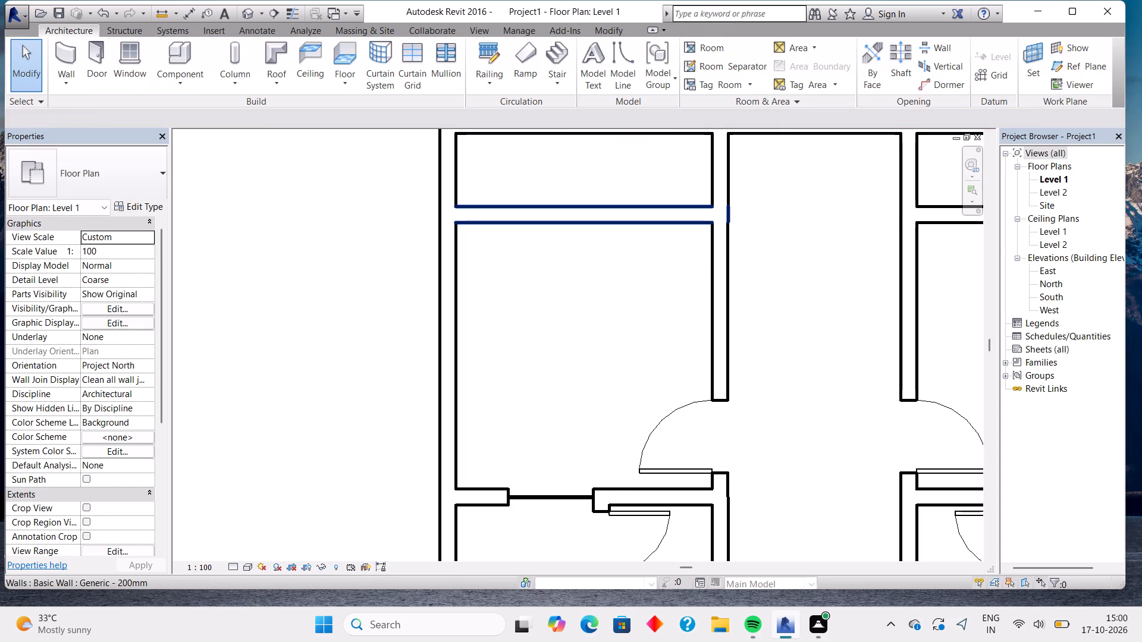
# Replace the full-width wall below the upper-left strip room with a Generic - 200mm wall about 6' 4" long starting at the exterior wall.
pyautogui.click(574, 213)
pyautogui.press('Delete')
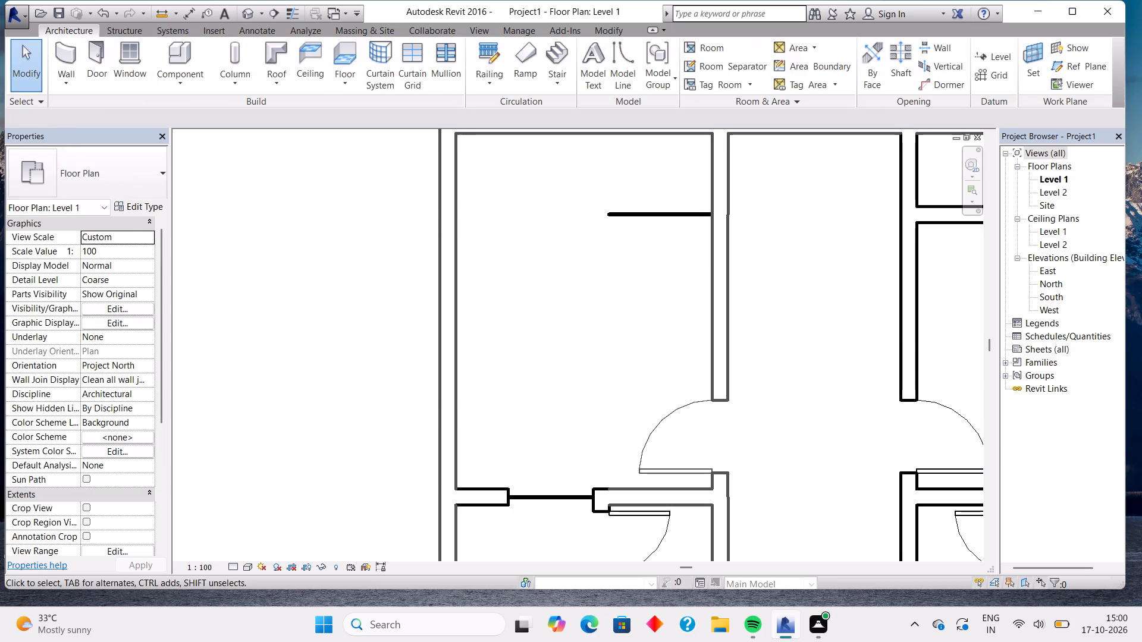
pyautogui.click(64, 50)
pyautogui.click(456, 216)
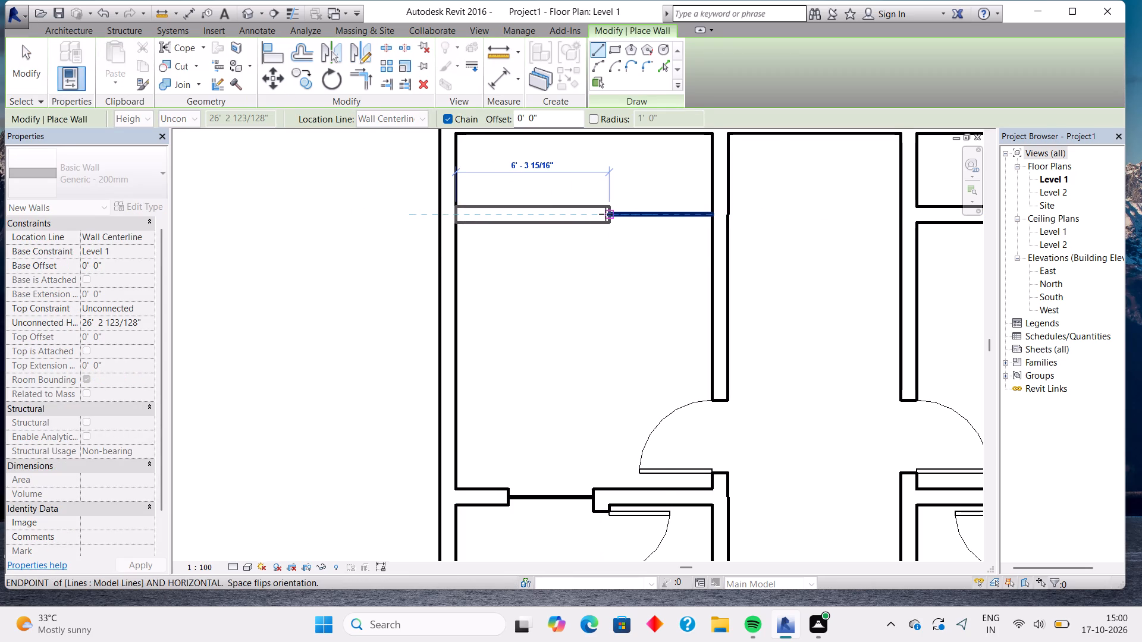
pyautogui.click(605, 214)
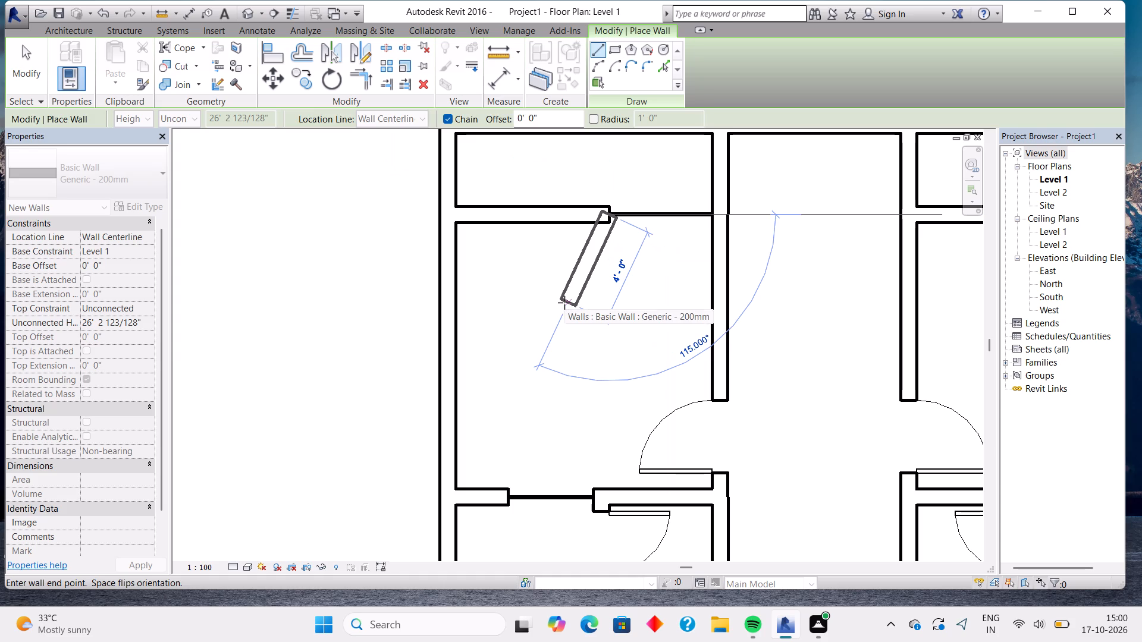
pyautogui.press('Escape')
# Replace the full-width wall below the upper-right strip room with a Generic - 200mm wall running from the hall-side wall about halfway across.
pyautogui.moveTo(833, 223); pyautogui.dragTo(370, 322, button='middle')
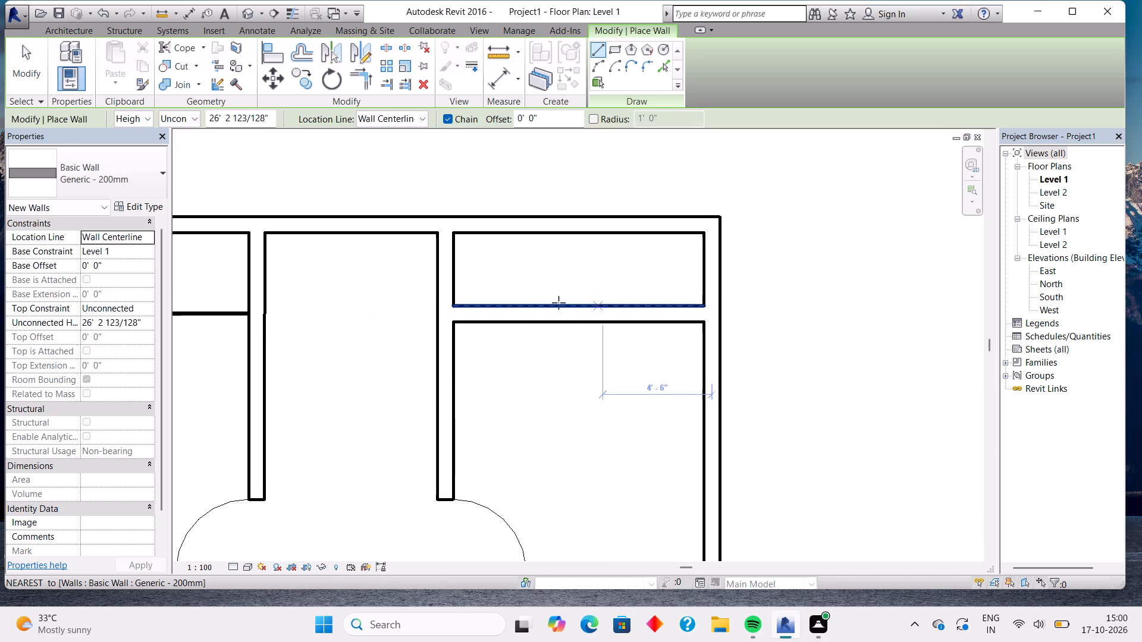
pyautogui.press('Escape')
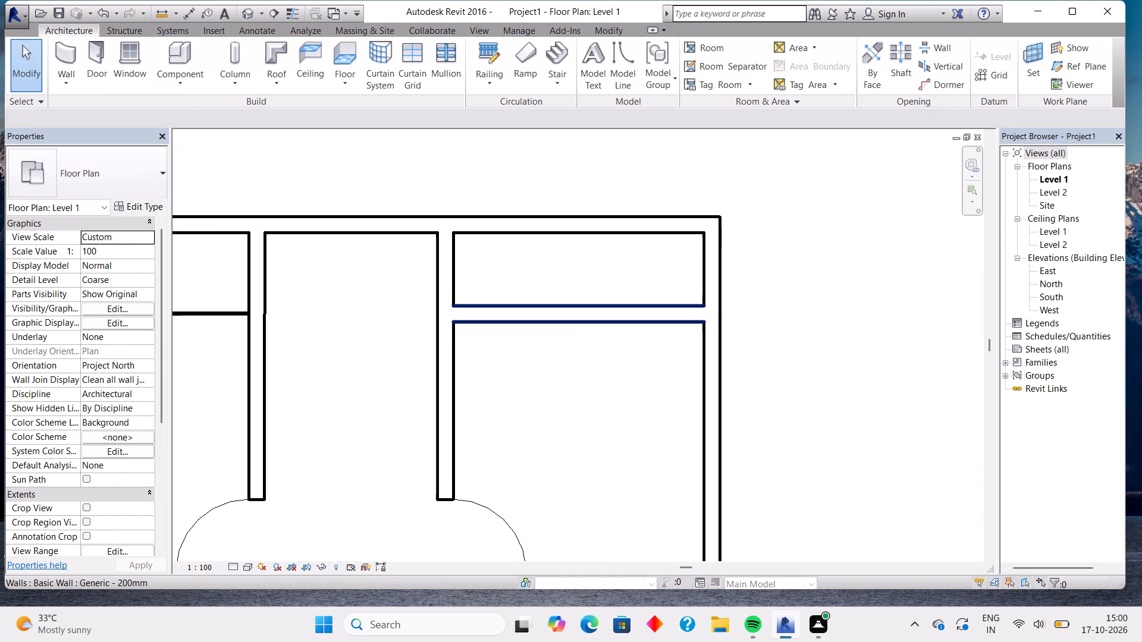
pyautogui.click(534, 311)
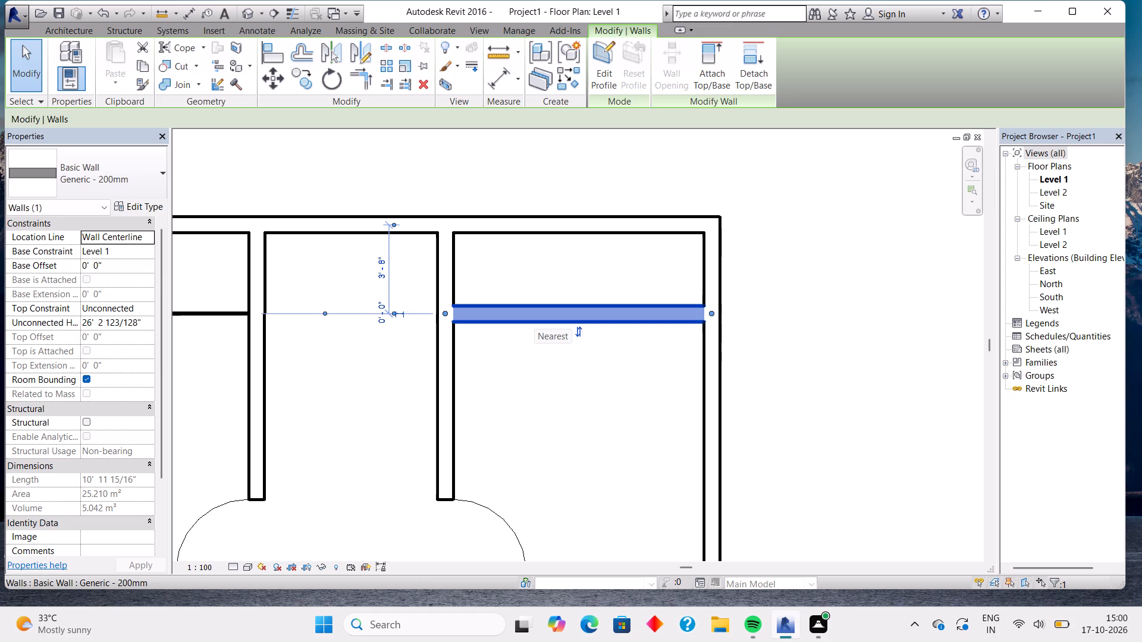
pyautogui.press('Delete')
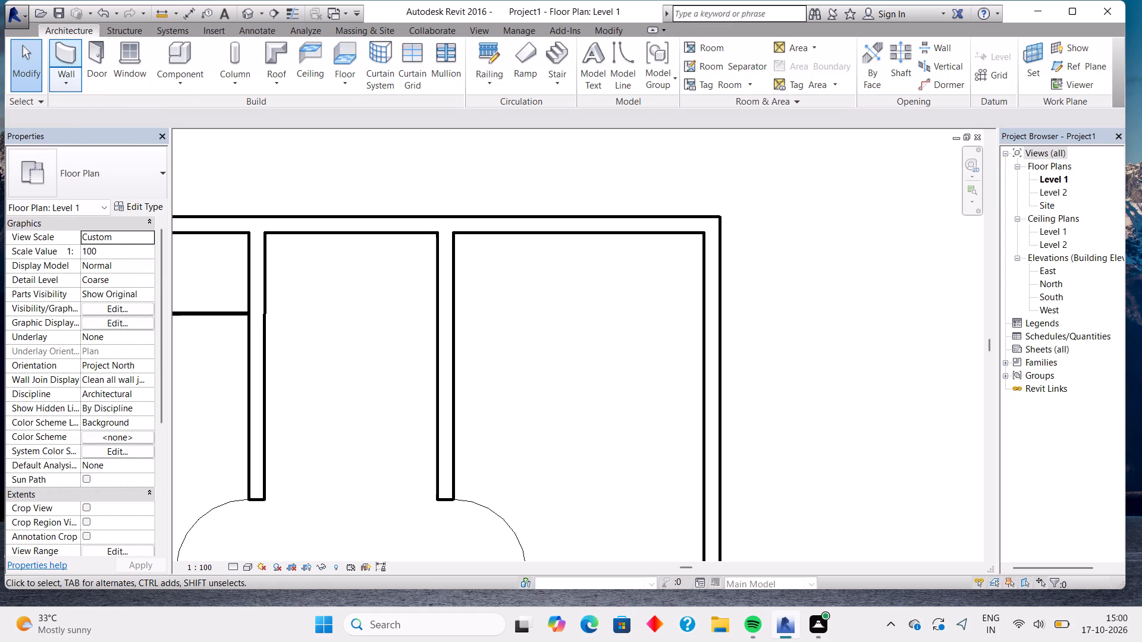
pyautogui.click(59, 50)
pyautogui.click(453, 313)
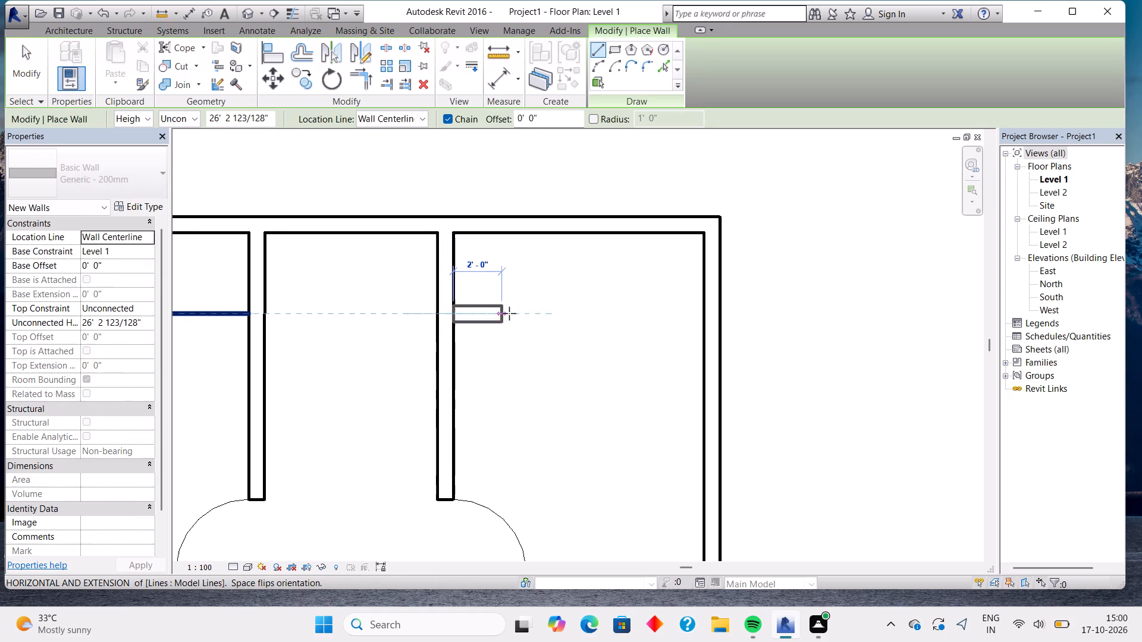
pyautogui.click(570, 314)
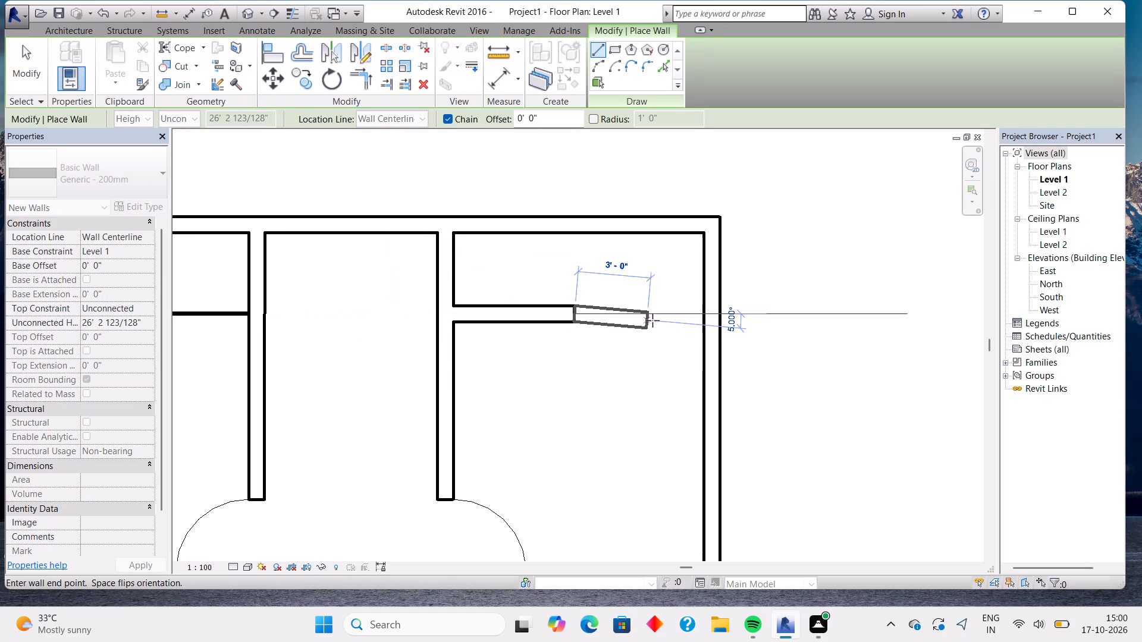
pyautogui.press('Escape')
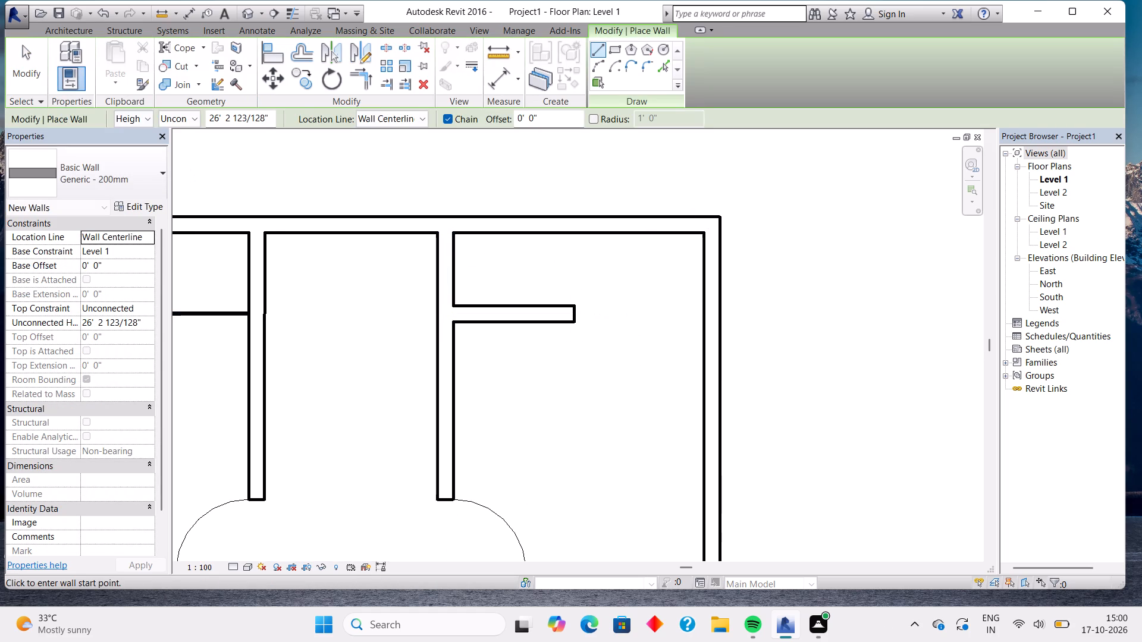
# Draw an aligned Generic - 200mm wall about 2' 6" long to the right exterior wall, leaving an opening below the upper-right strip room.
pyautogui.click(72, 31)
pyautogui.click(65, 53)
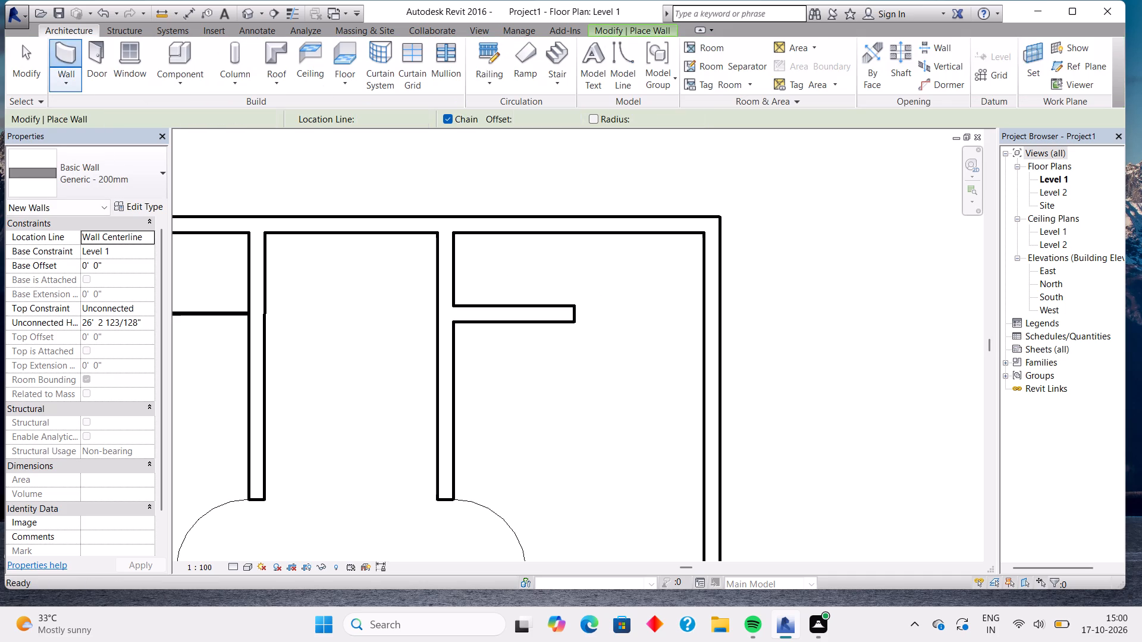
pyautogui.click(645, 314)
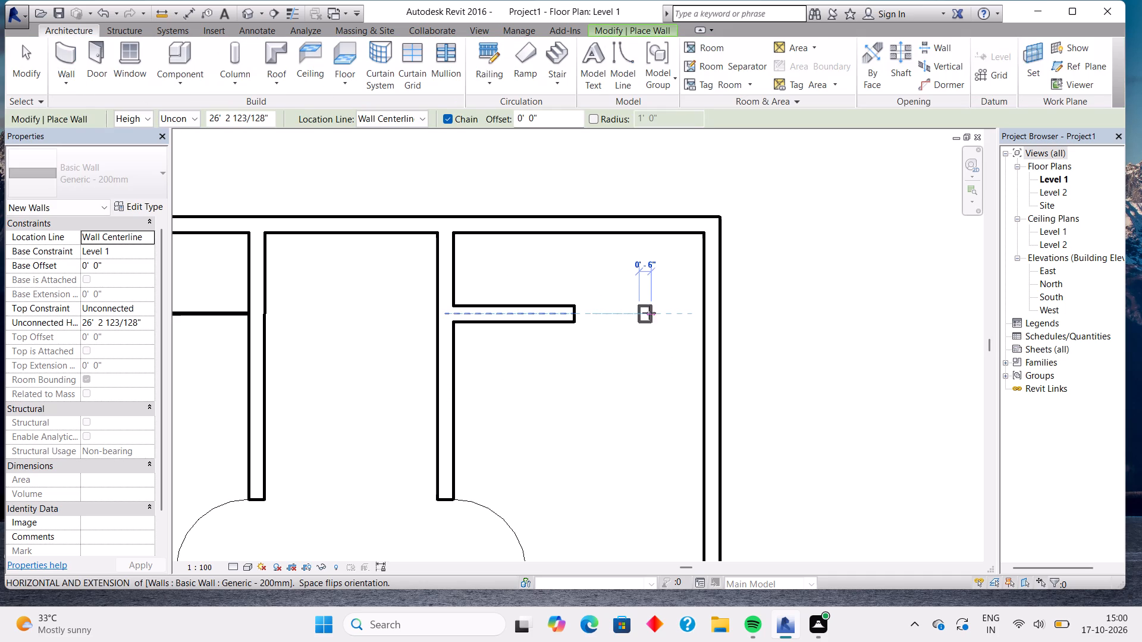
pyautogui.click(699, 314)
pyautogui.press('Escape')
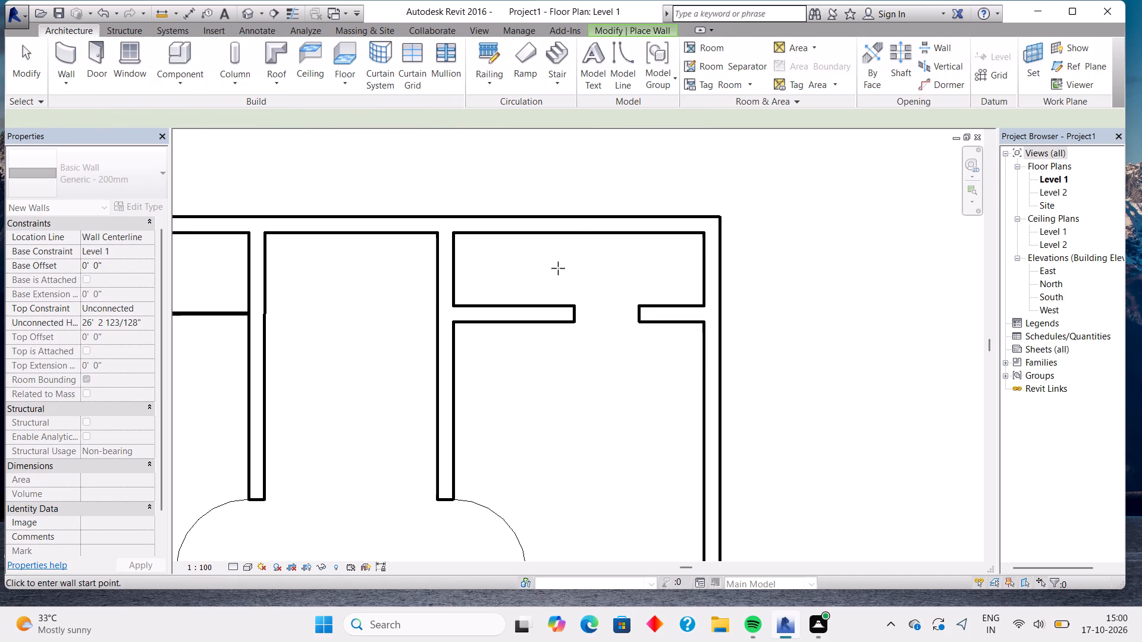
# Draw a horizontal Wide Lines model line across the wall opening below the upper-right strip room.
pyautogui.click(624, 58)
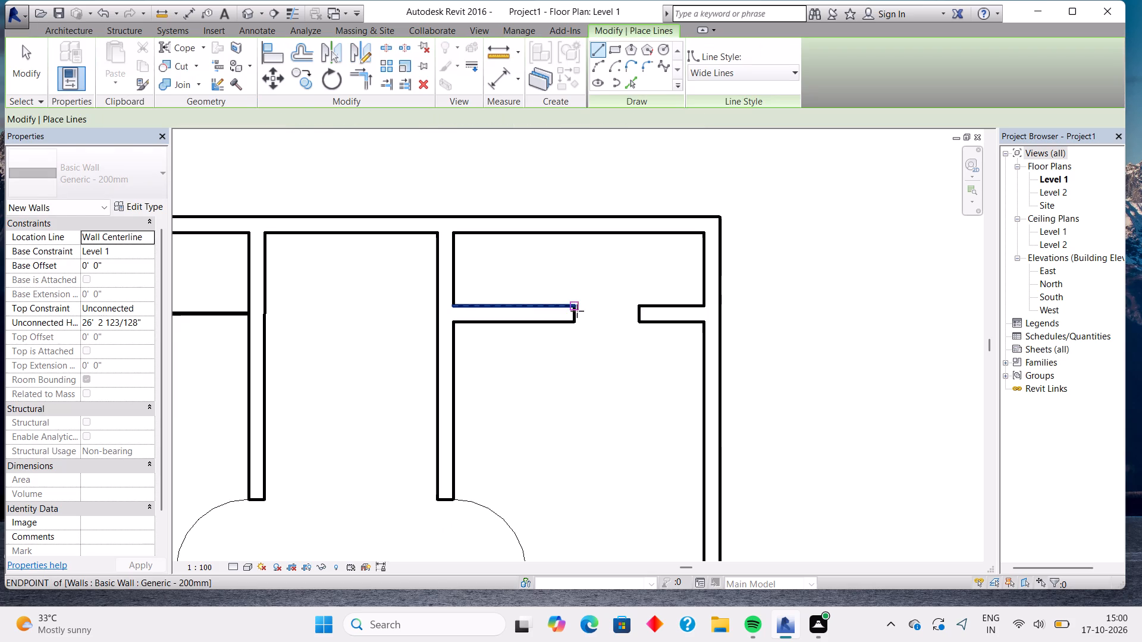
pyautogui.click(576, 316)
pyautogui.click(642, 320)
pyautogui.press('Escape')
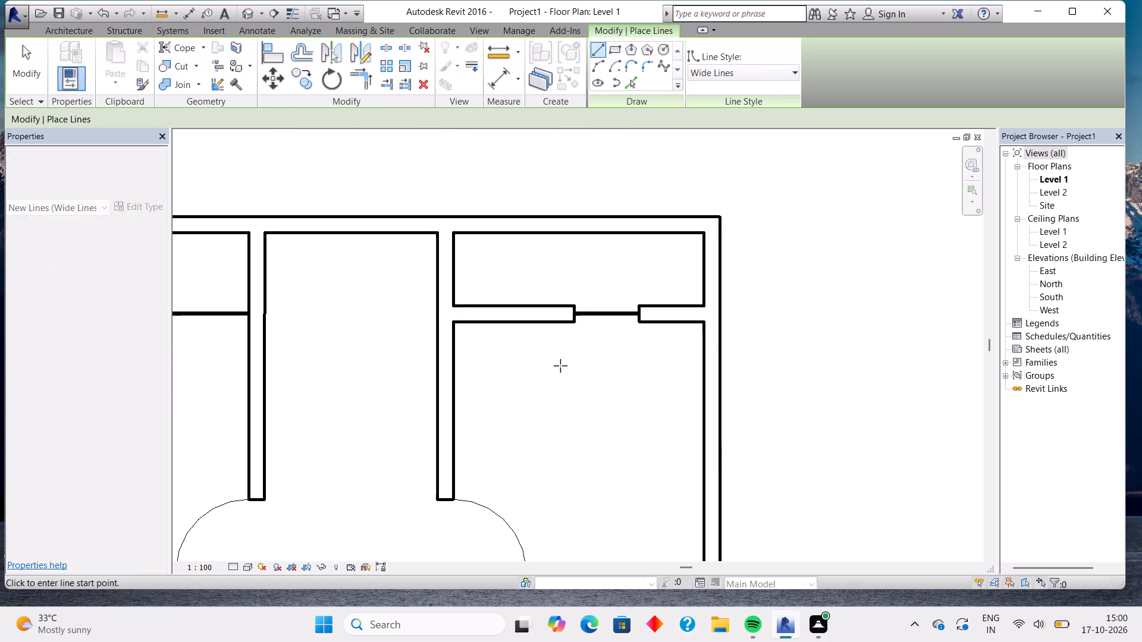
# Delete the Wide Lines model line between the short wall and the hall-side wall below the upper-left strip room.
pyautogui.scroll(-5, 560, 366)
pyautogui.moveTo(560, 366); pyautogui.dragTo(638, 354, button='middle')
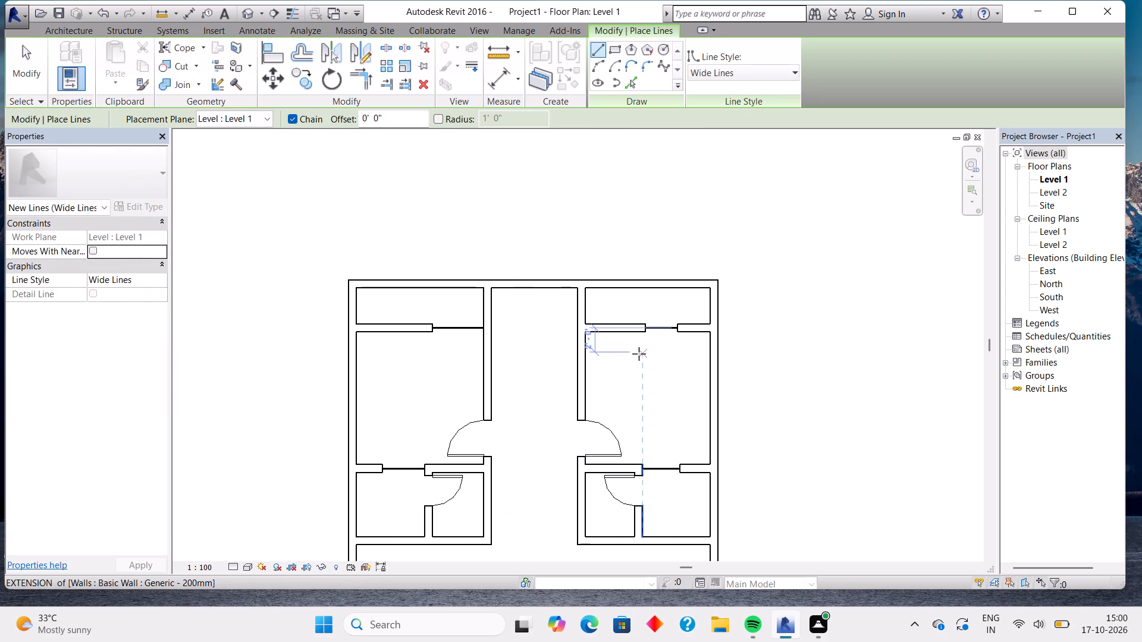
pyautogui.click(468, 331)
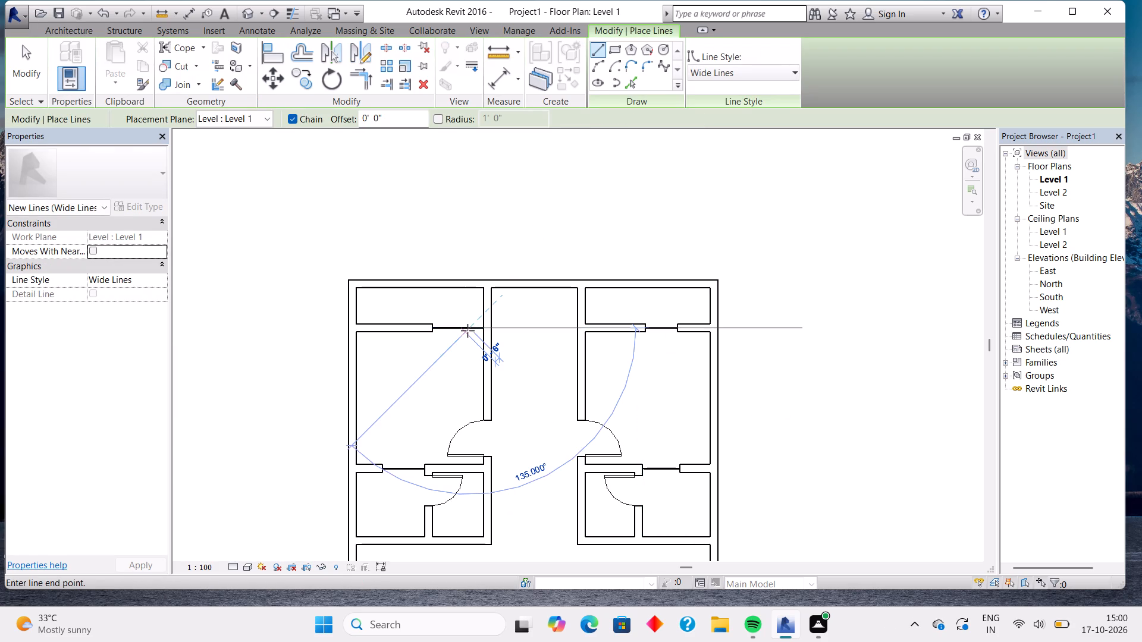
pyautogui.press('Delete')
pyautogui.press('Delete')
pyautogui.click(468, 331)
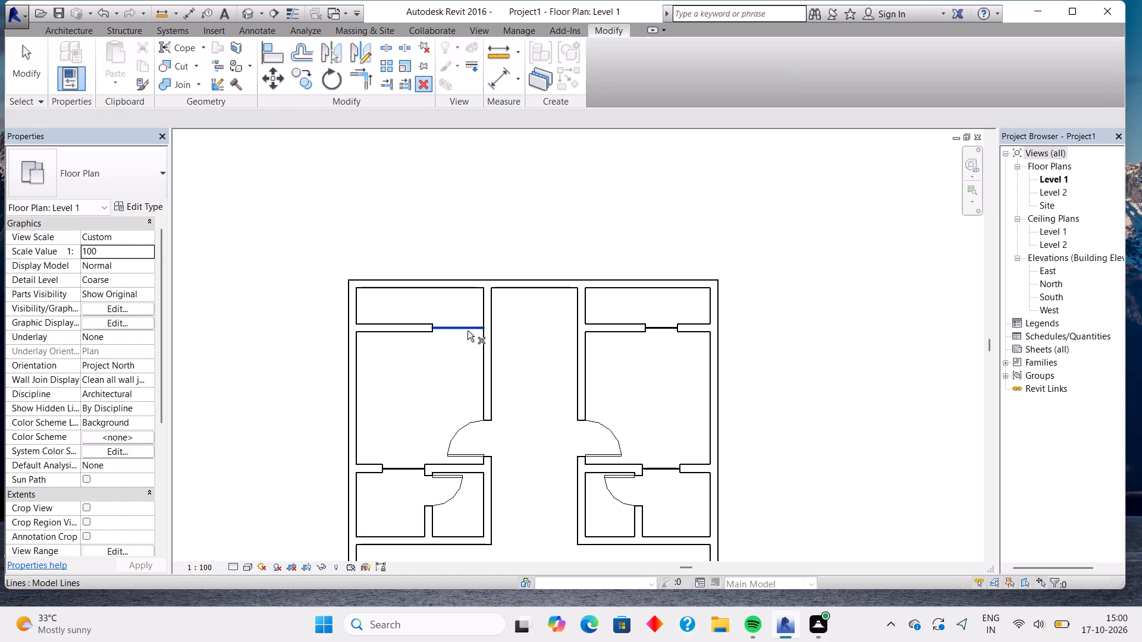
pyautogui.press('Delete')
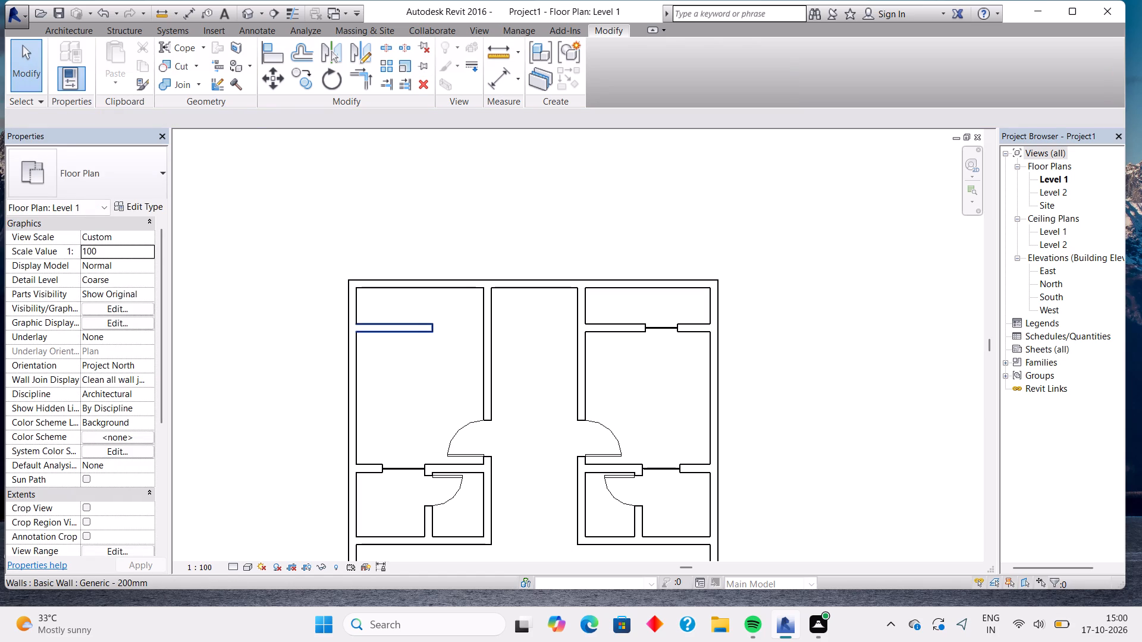
# Nudge the short horizontal wall below the upper-left strip room three increments left, shortening it to about 5' 11".
pyautogui.click(430, 328)
pyautogui.press('Left')
pyautogui.press('Left')
pyautogui.press('Left')
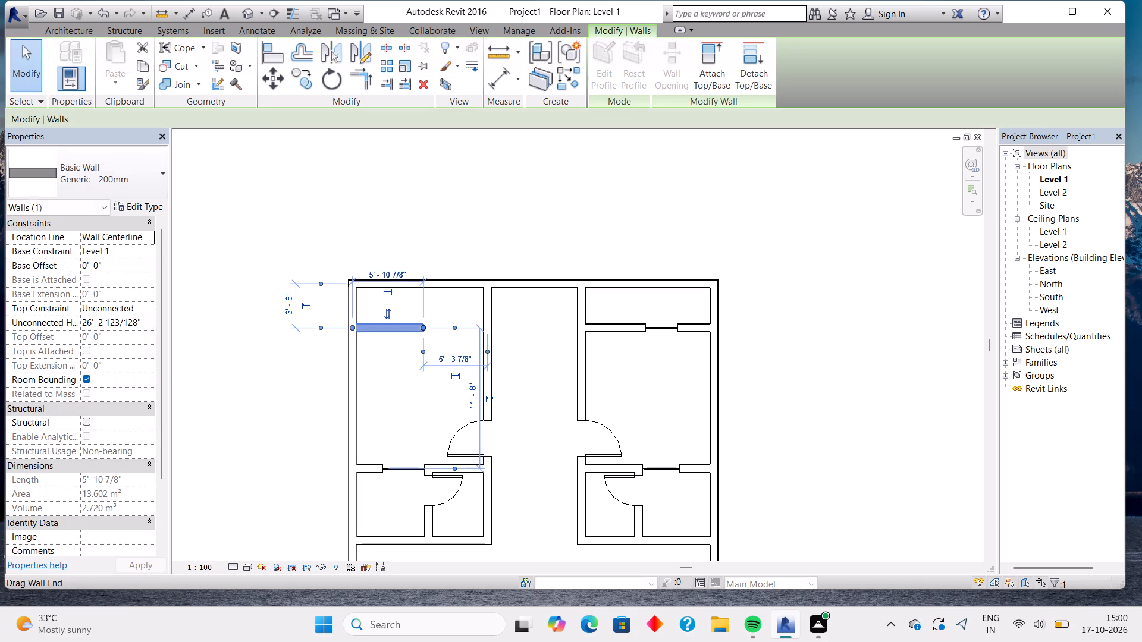
pyautogui.press('Escape')
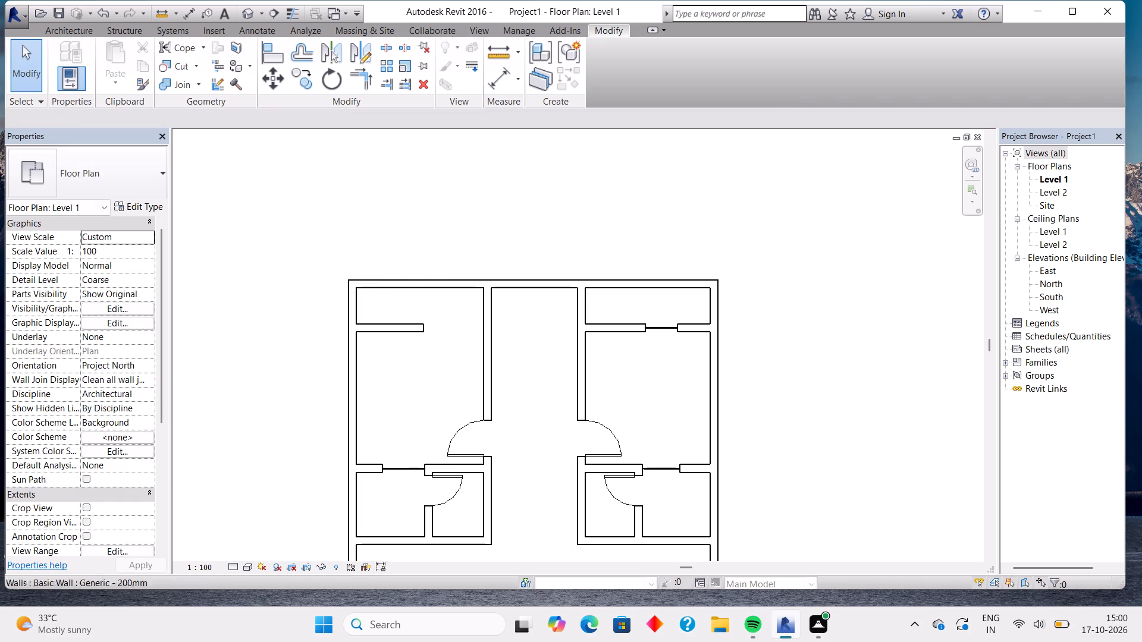
# Draw a Generic - 200mm wall about 2' long from the hall-side wall, aligned with the short wall, leaving an opening below the upper-left strip room.
pyautogui.click(61, 31)
pyautogui.scroll(6, 300, 380)
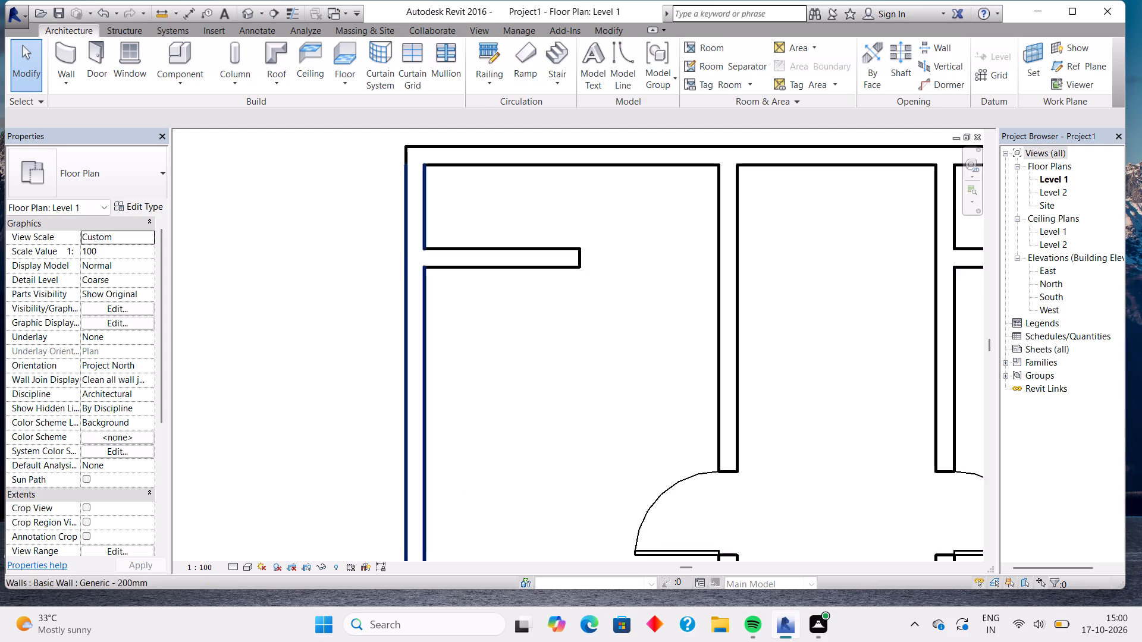
pyautogui.moveTo(547, 366); pyautogui.dragTo(419, 468, button='middle')
pyautogui.click(528, 356)
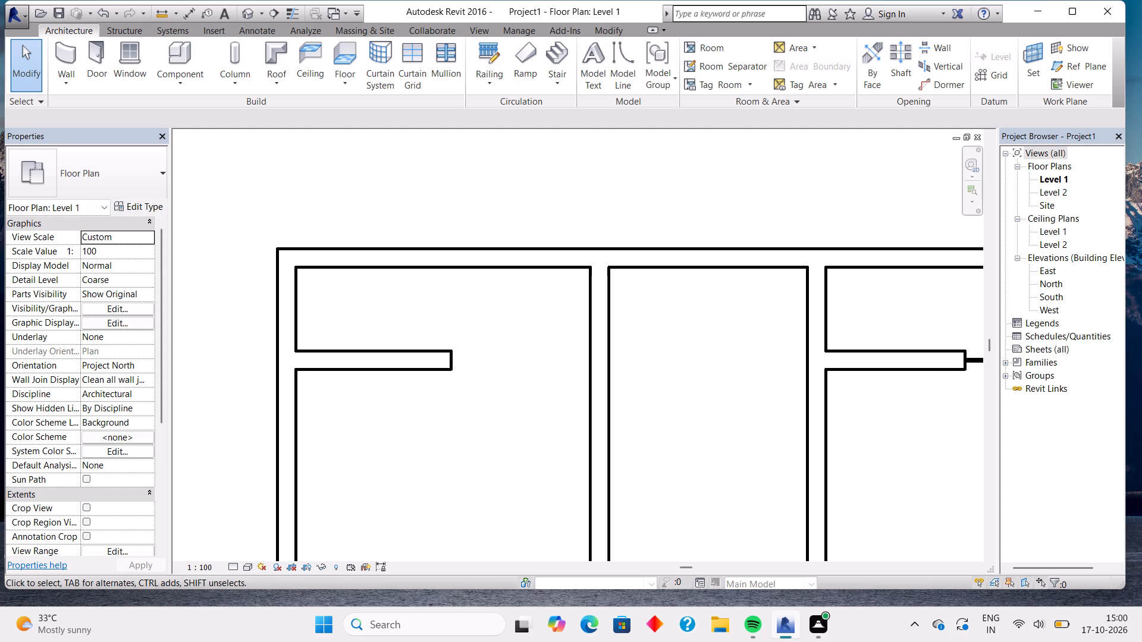
pyautogui.click(68, 48)
pyautogui.click(586, 363)
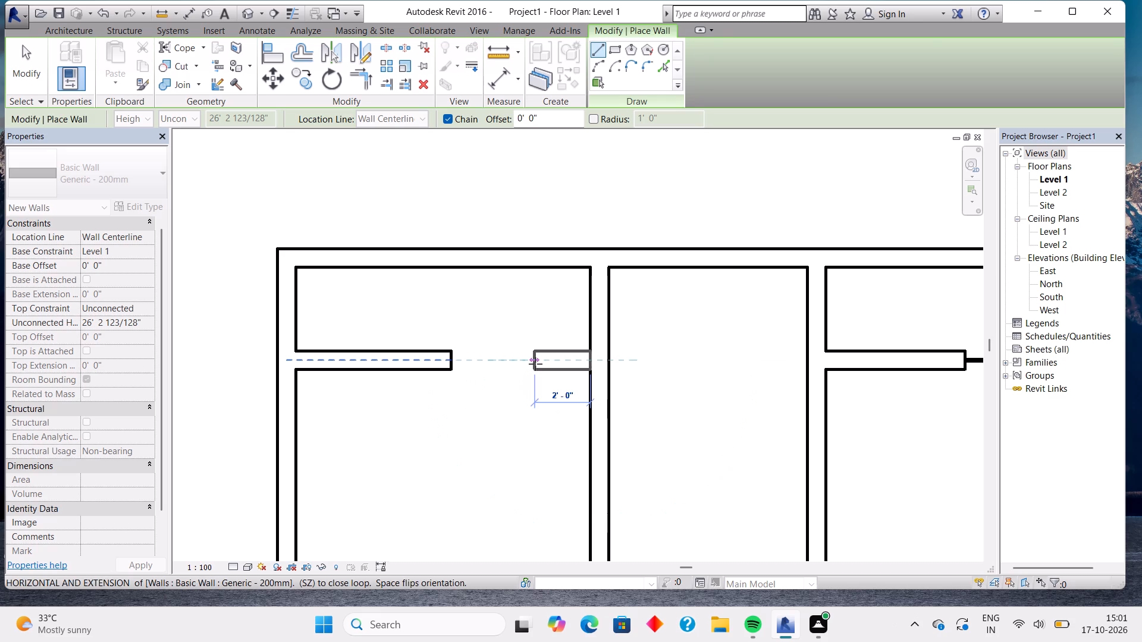
pyautogui.click(540, 361)
pyautogui.press('Escape')
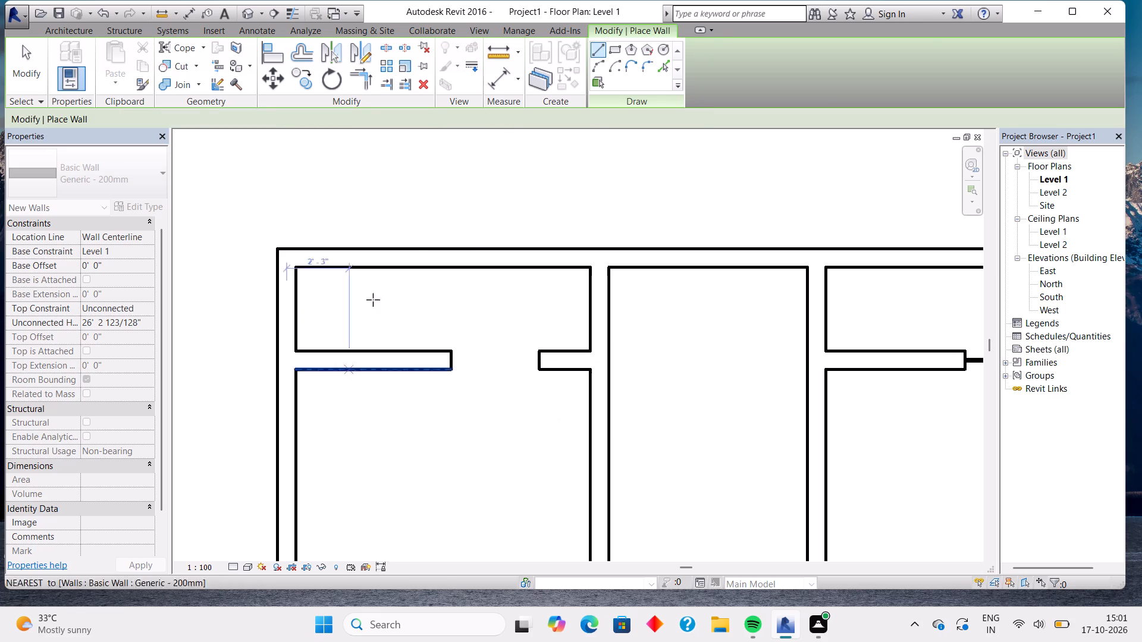
# Draw a Wide Lines model line about 3' 2" long across the wall opening below the upper-left strip room.
pyautogui.click(67, 26)
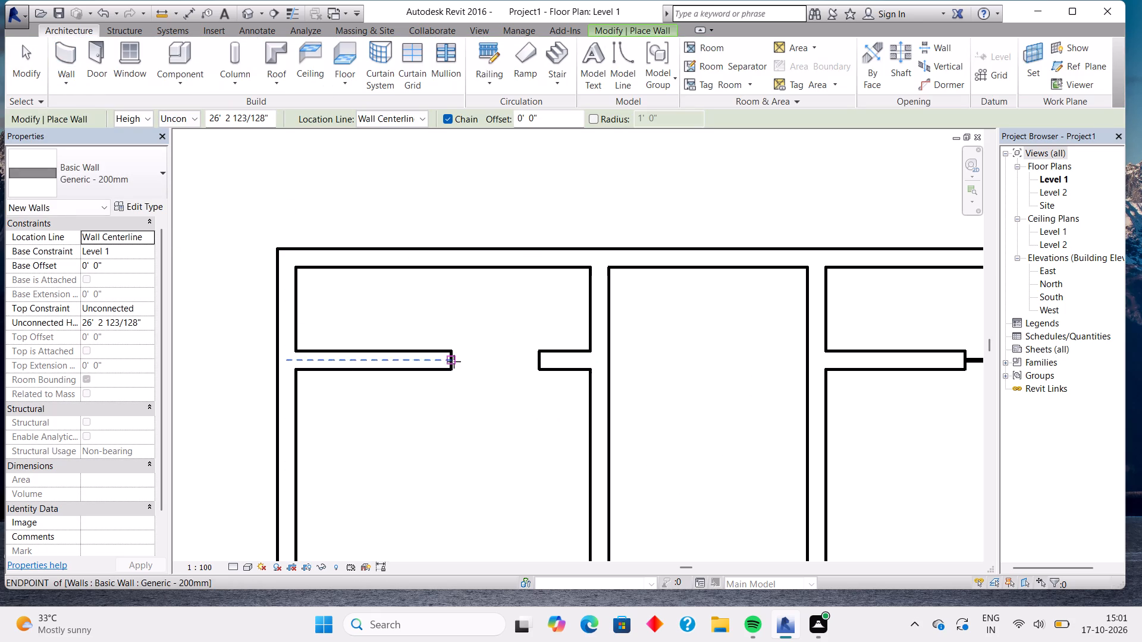
pyautogui.click(454, 361)
pyautogui.press('Escape')
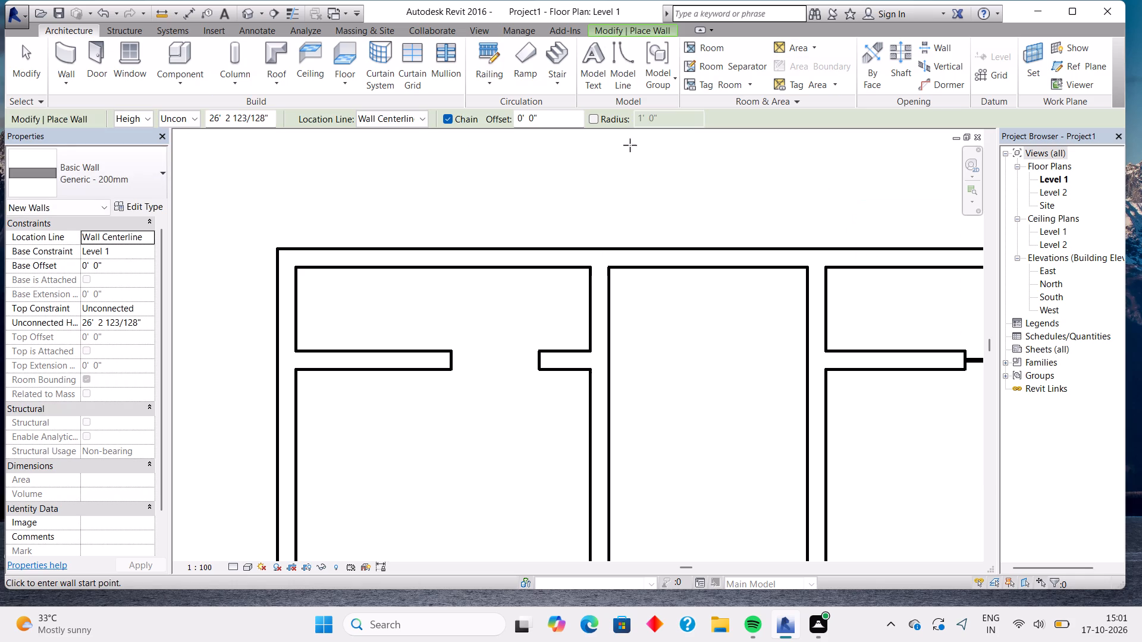
pyautogui.click(635, 61)
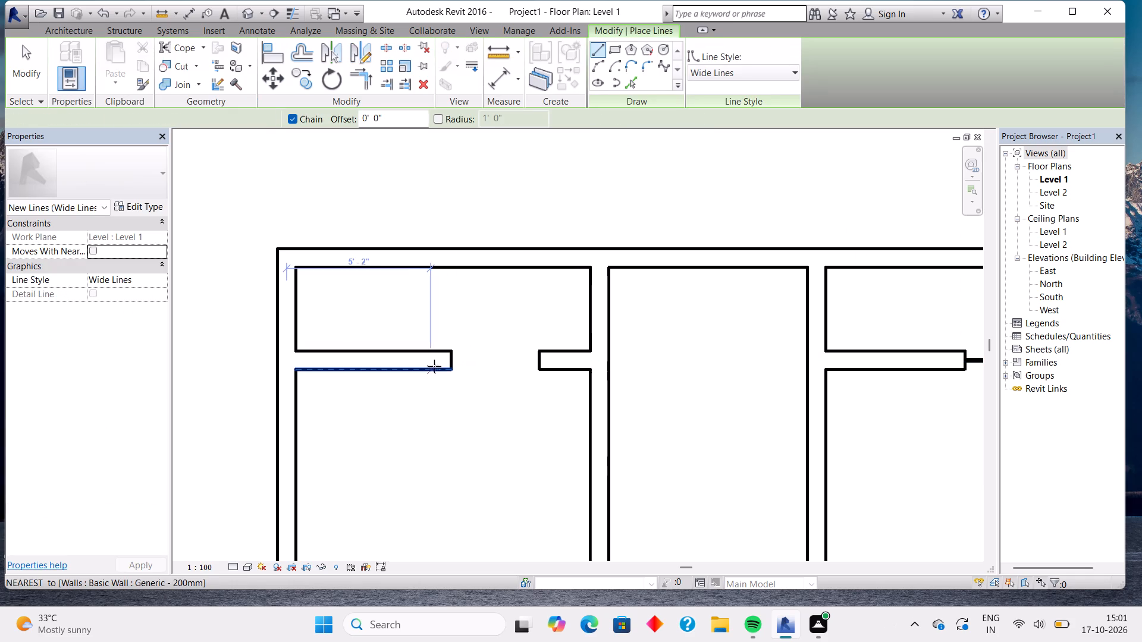
pyautogui.click(456, 358)
pyautogui.click(544, 356)
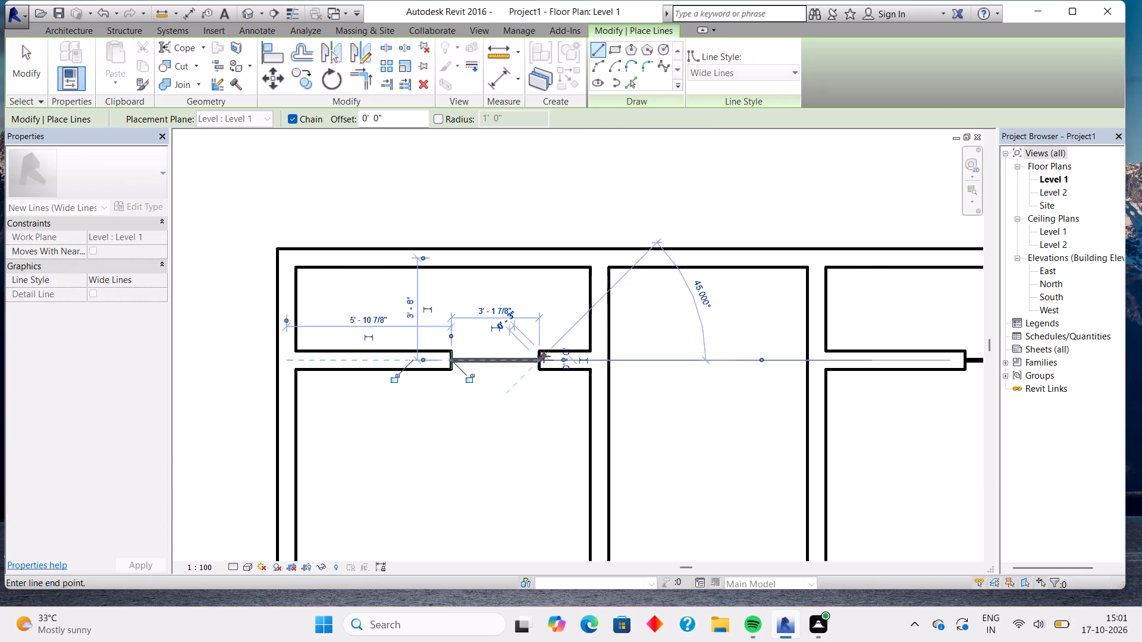
pyautogui.press('Escape')
pyautogui.scroll(-7, 513, 477)
pyautogui.moveTo(591, 492); pyautogui.dragTo(582, 277, button='middle')
pyautogui.scroll(-3, 561, 285)
pyautogui.scroll(-1, 578, 449)
pyautogui.moveTo(578, 449); pyautogui.dragTo(561, 413, button='middle')
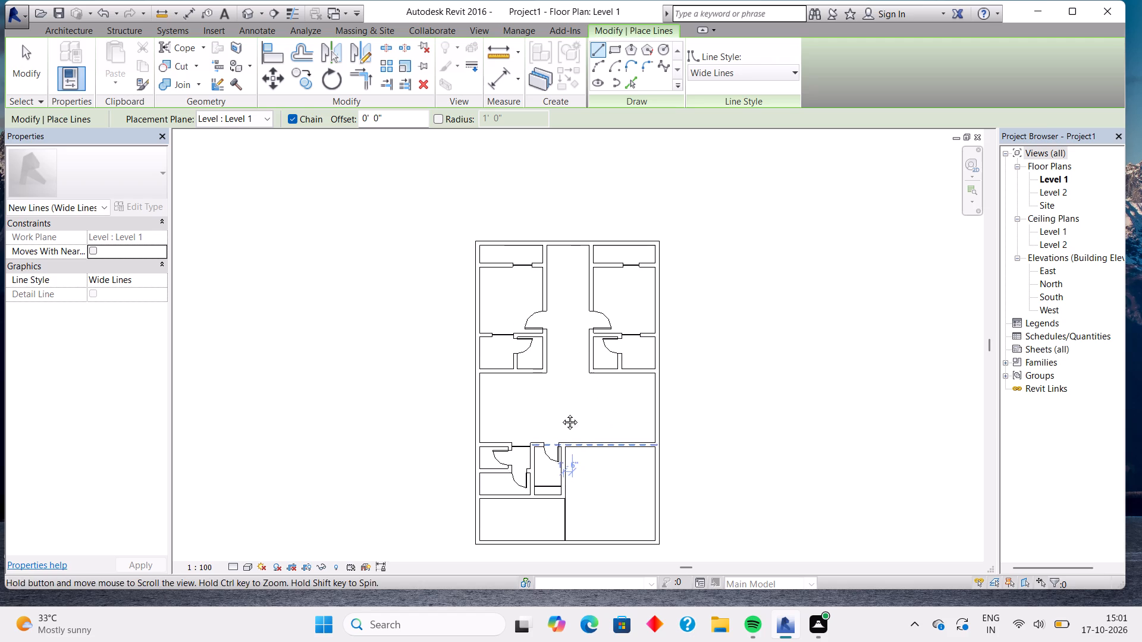
pyautogui.moveTo(561, 413); pyautogui.dragTo(556, 394, button='middle')
pyautogui.press('Escape')
# Override the Walls category's cut pattern in the Level 1 view with a black Solid fill.
pyautogui.moveTo(563, 323); pyautogui.dragTo(539, 371, button='middle')
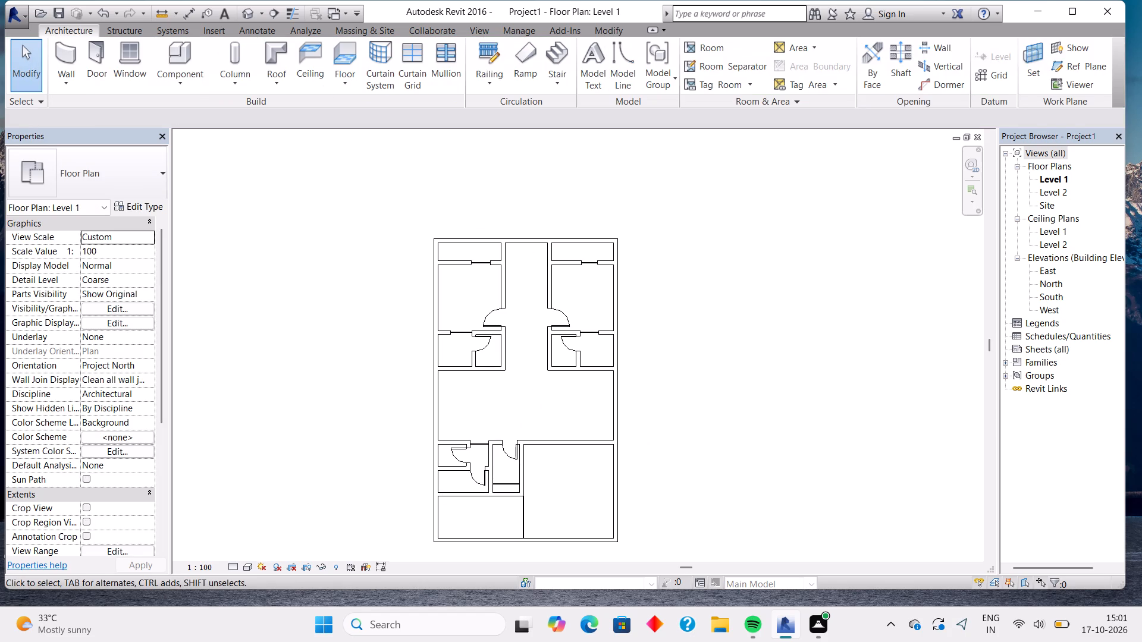
pyautogui.click(115, 309)
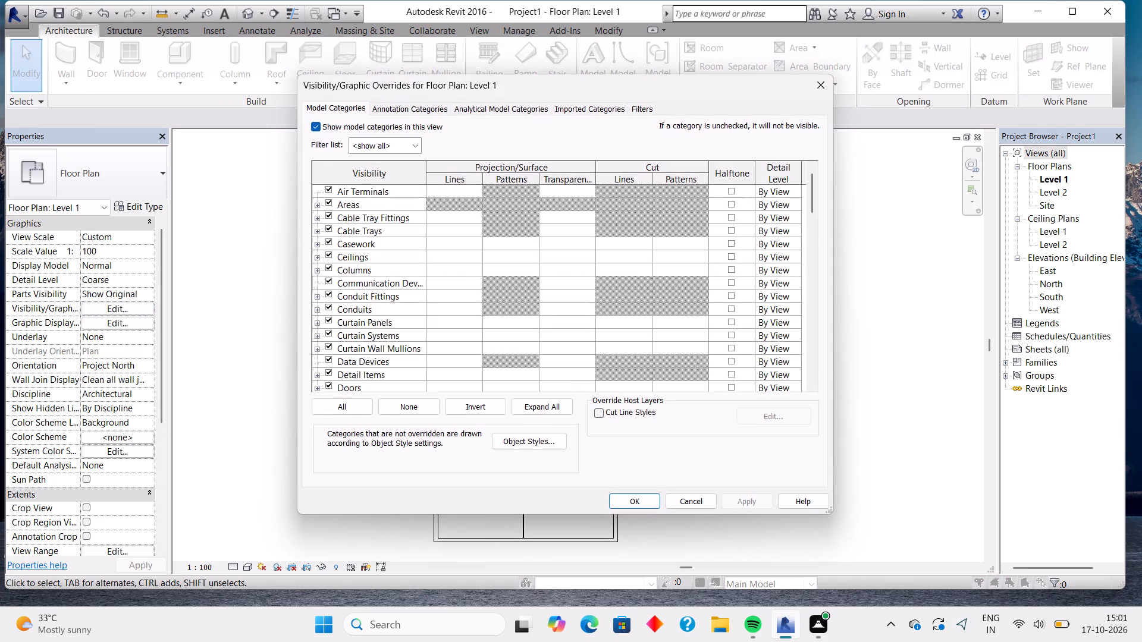
pyautogui.scroll(-20, 594, 341)
pyautogui.scroll(-12, 594, 341)
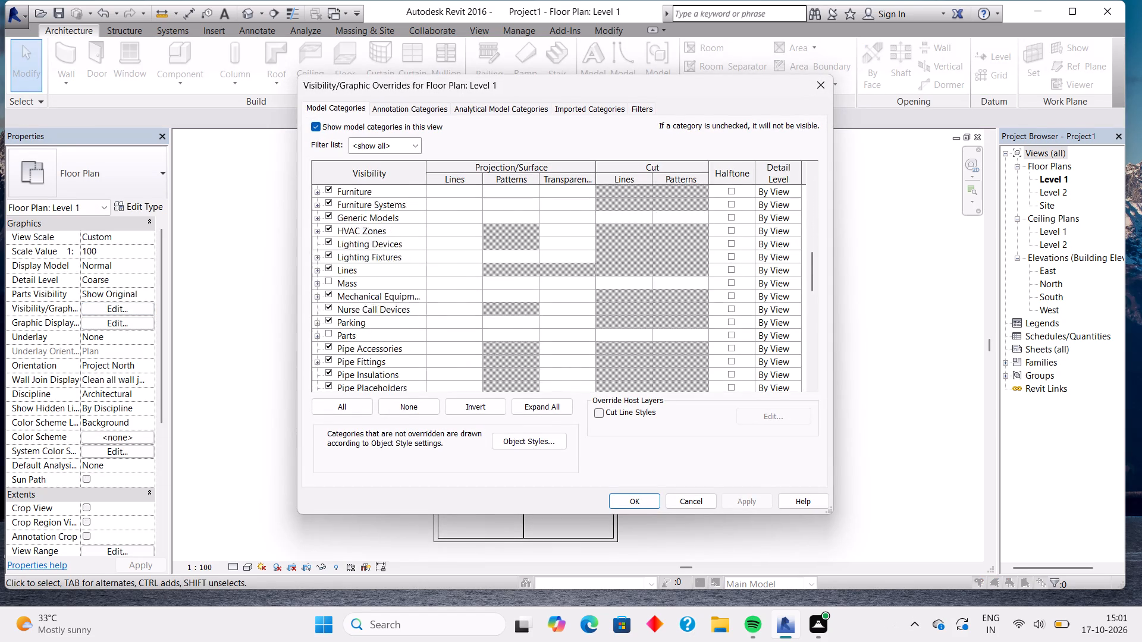
pyautogui.scroll(-20, 578, 348)
pyautogui.scroll(-17, 578, 348)
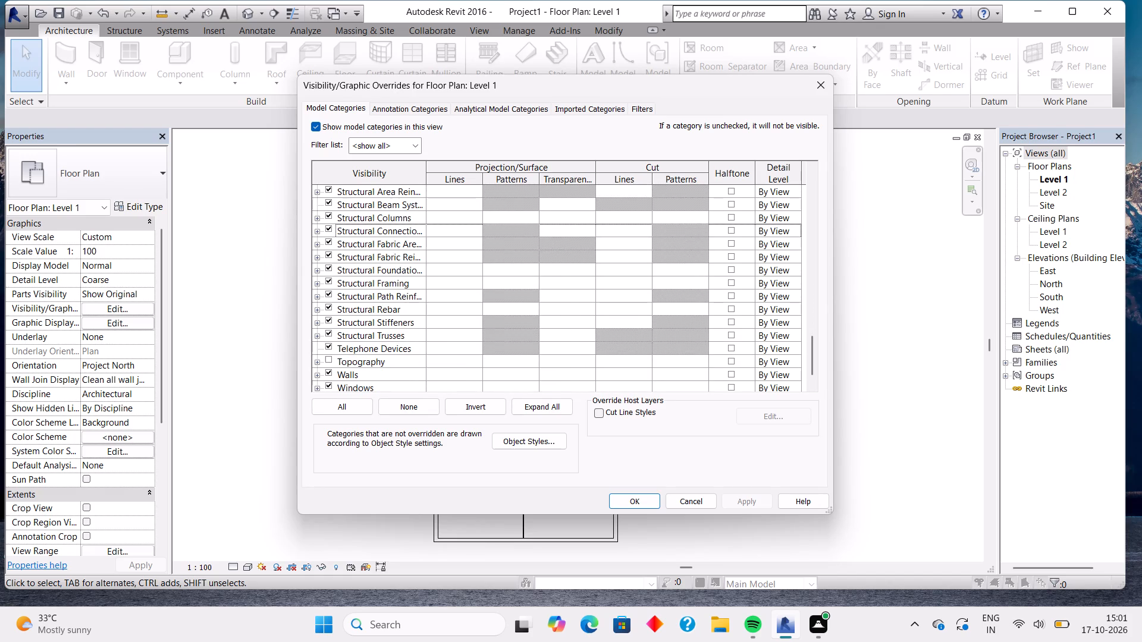
pyautogui.scroll(-4, 578, 347)
pyautogui.click(690, 347)
pyautogui.click(690, 347)
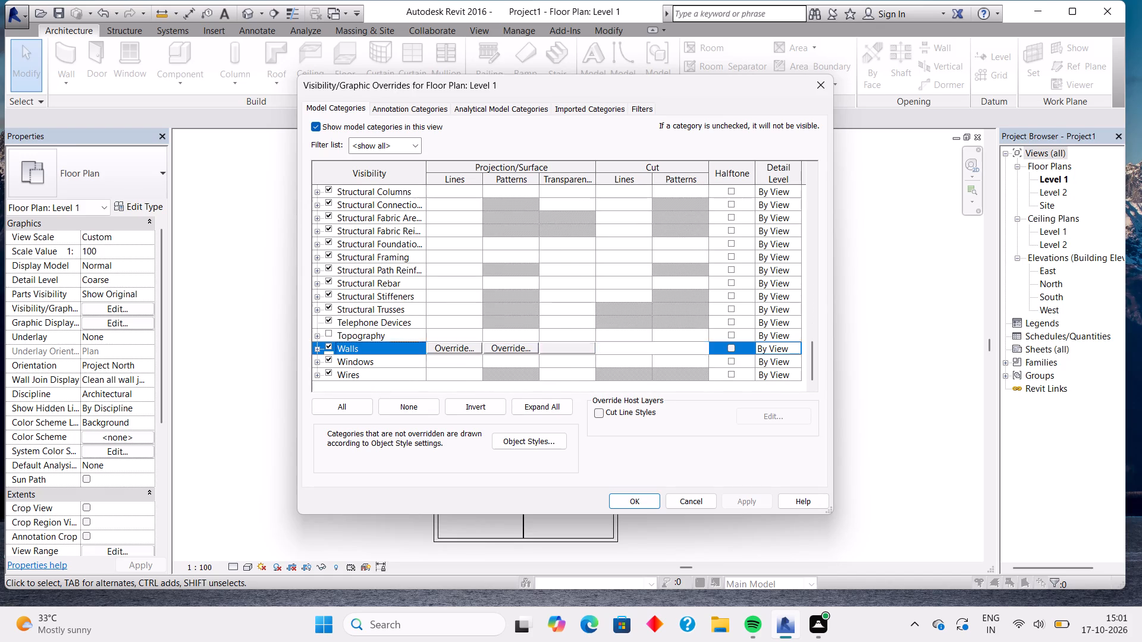
pyautogui.click(525, 297)
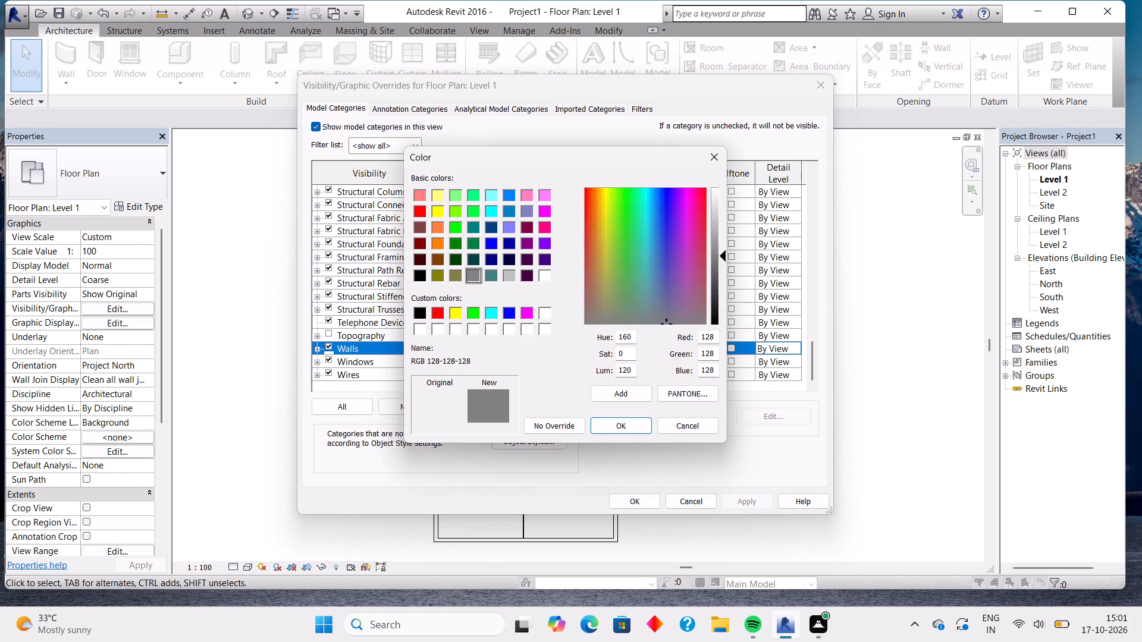
pyautogui.click(413, 315)
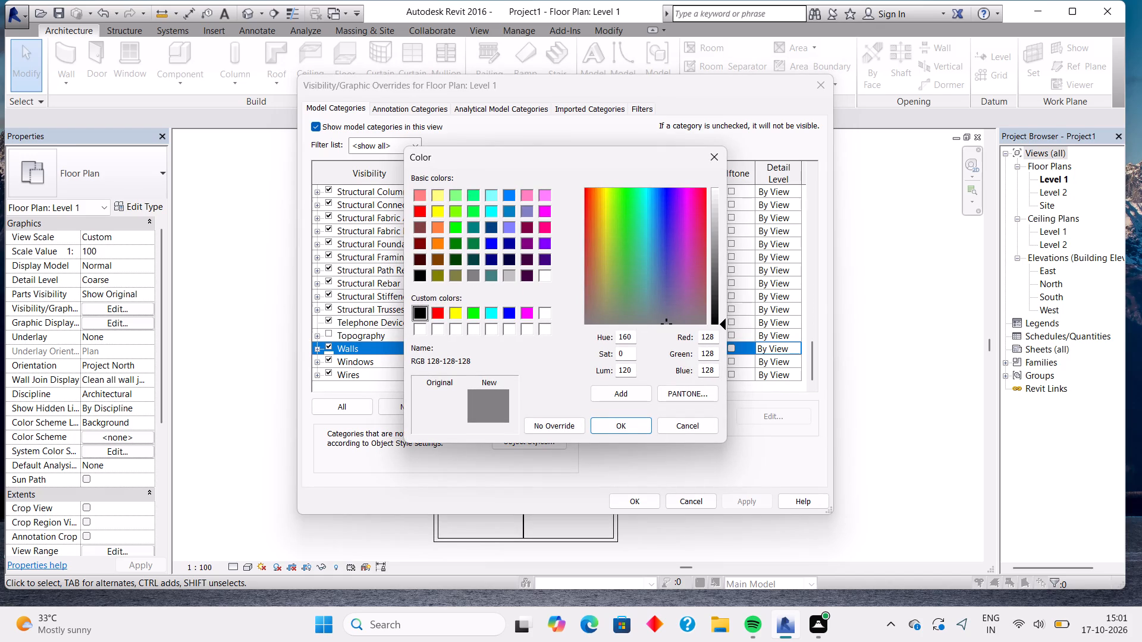
pyautogui.click(620, 428)
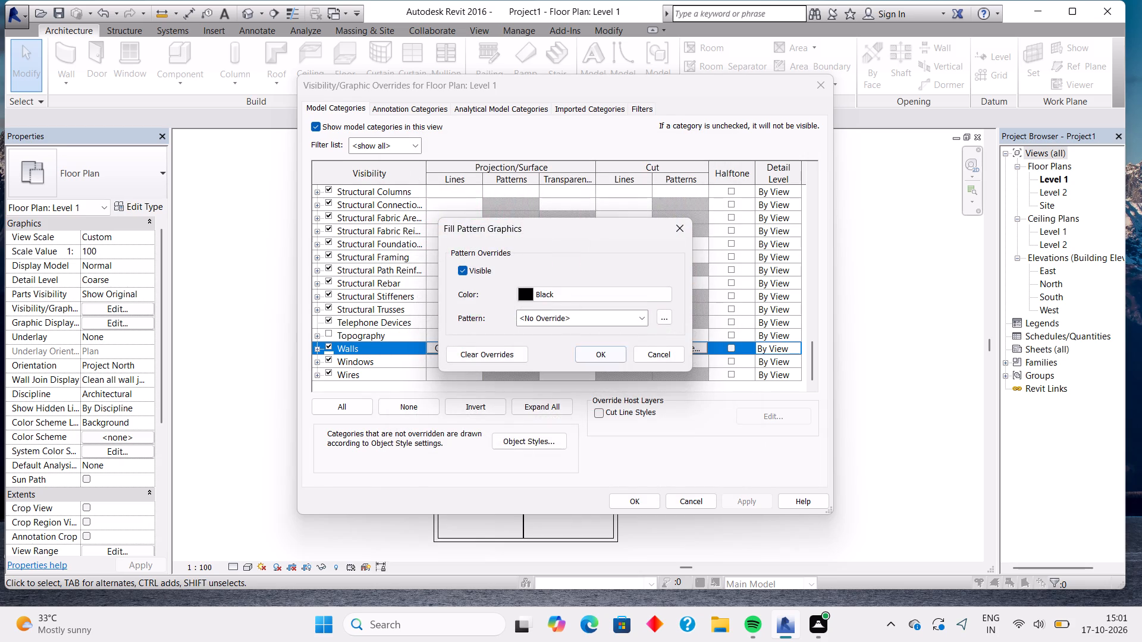
pyautogui.click(601, 322)
pyautogui.click(645, 308)
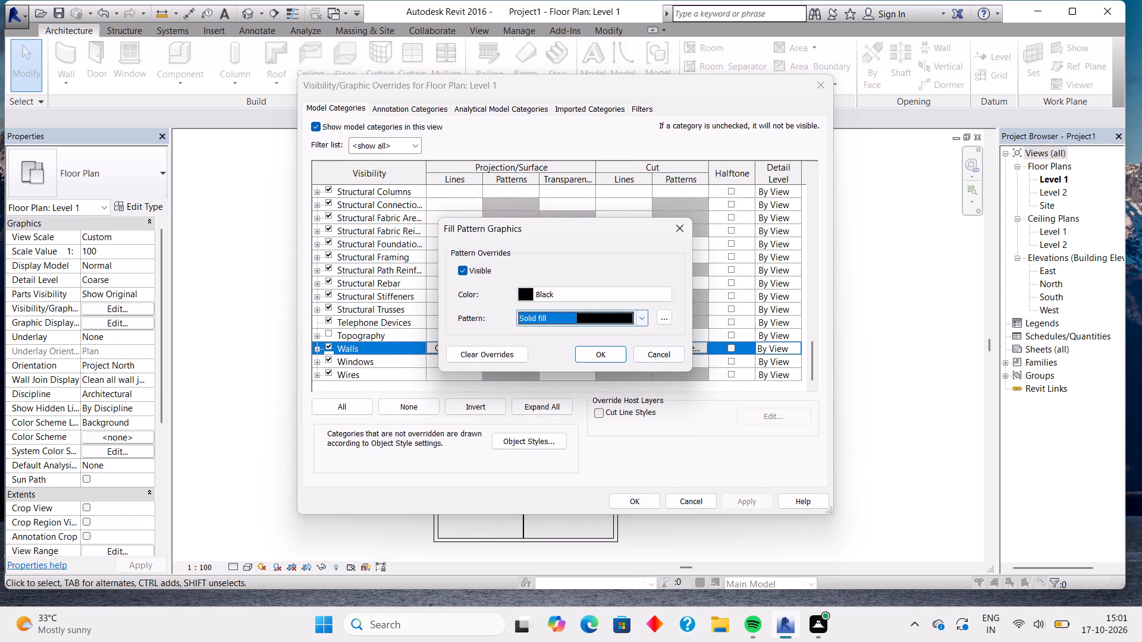
pyautogui.click(613, 357)
pyautogui.click(745, 501)
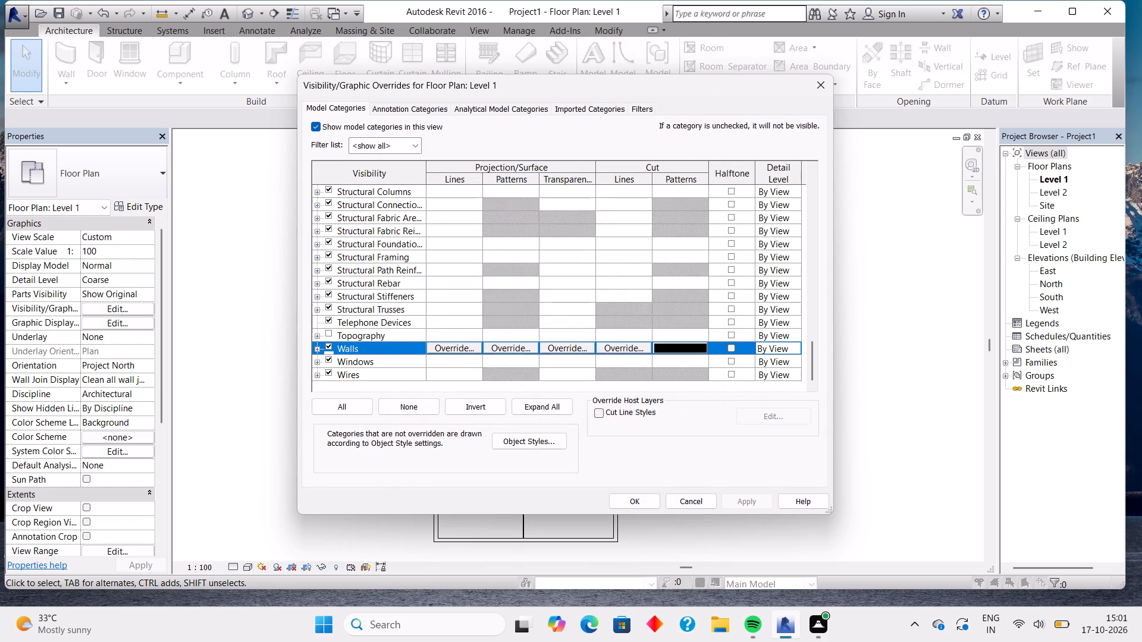
pyautogui.click(633, 498)
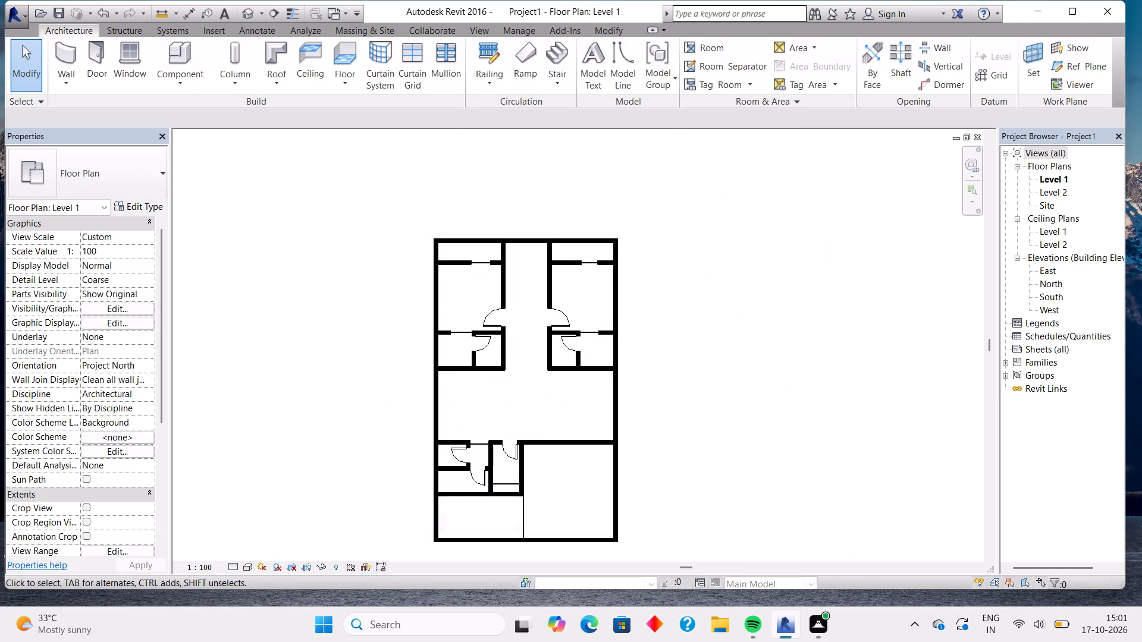
# Load the M_Door-Double-Flush_Panel-Double-Acting door family from the Doors folder of the US Metric library.
pyautogui.scroll(3, 652, 439)
pyautogui.moveTo(652, 439); pyautogui.dragTo(709, 415, button='middle')
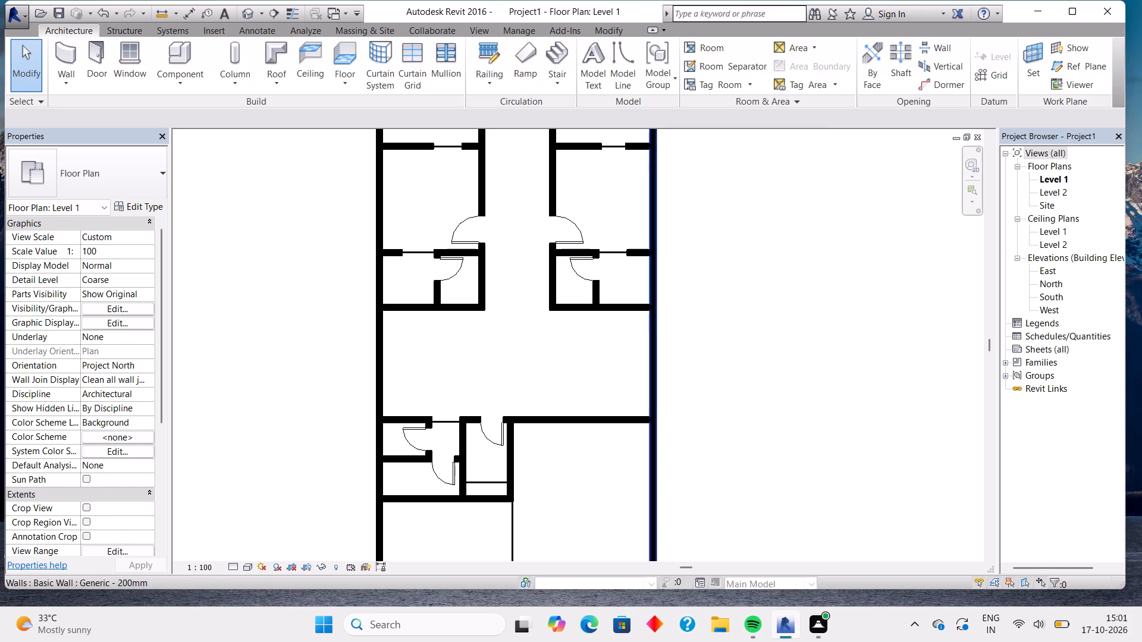
pyautogui.moveTo(528, 358); pyautogui.dragTo(604, 493, button='middle')
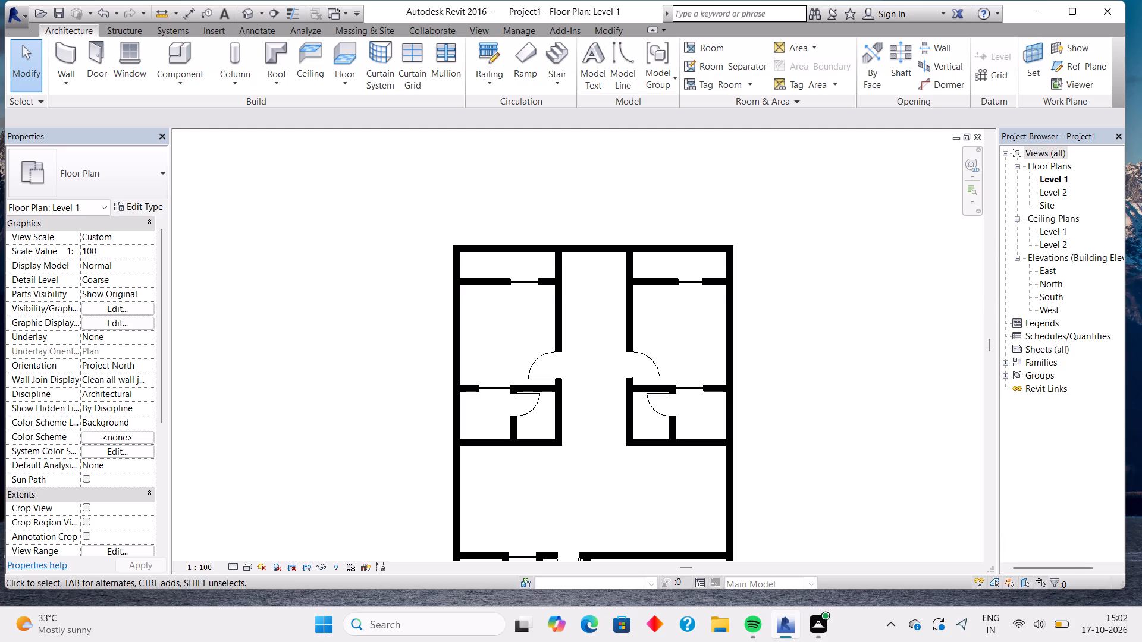
pyautogui.click(84, 56)
pyautogui.click(607, 54)
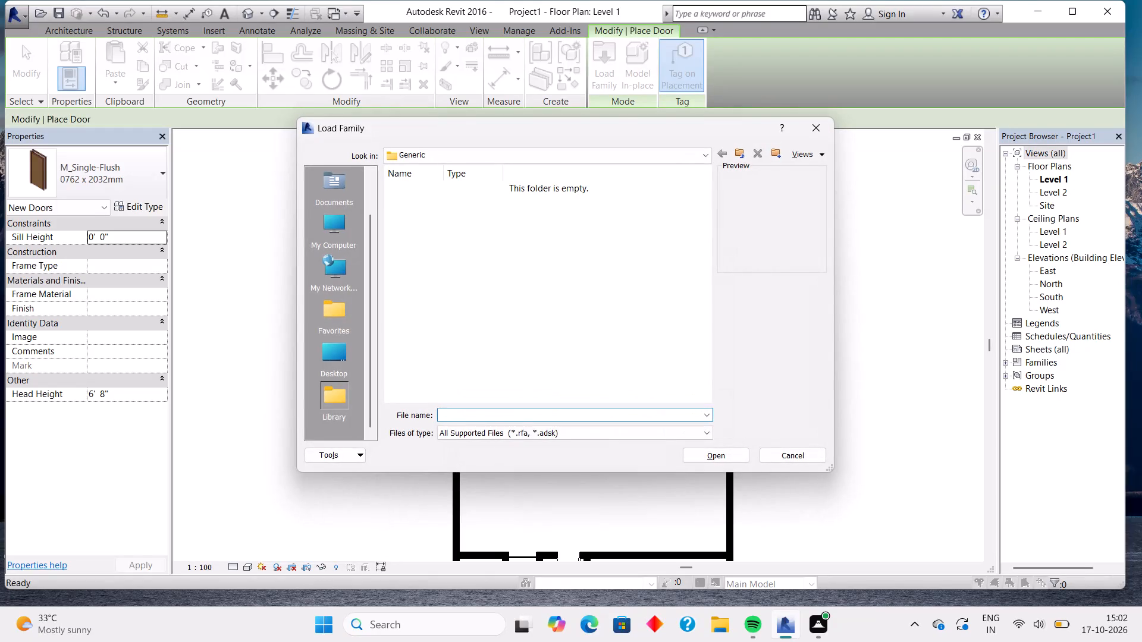
pyautogui.click(327, 247)
pyautogui.click(342, 226)
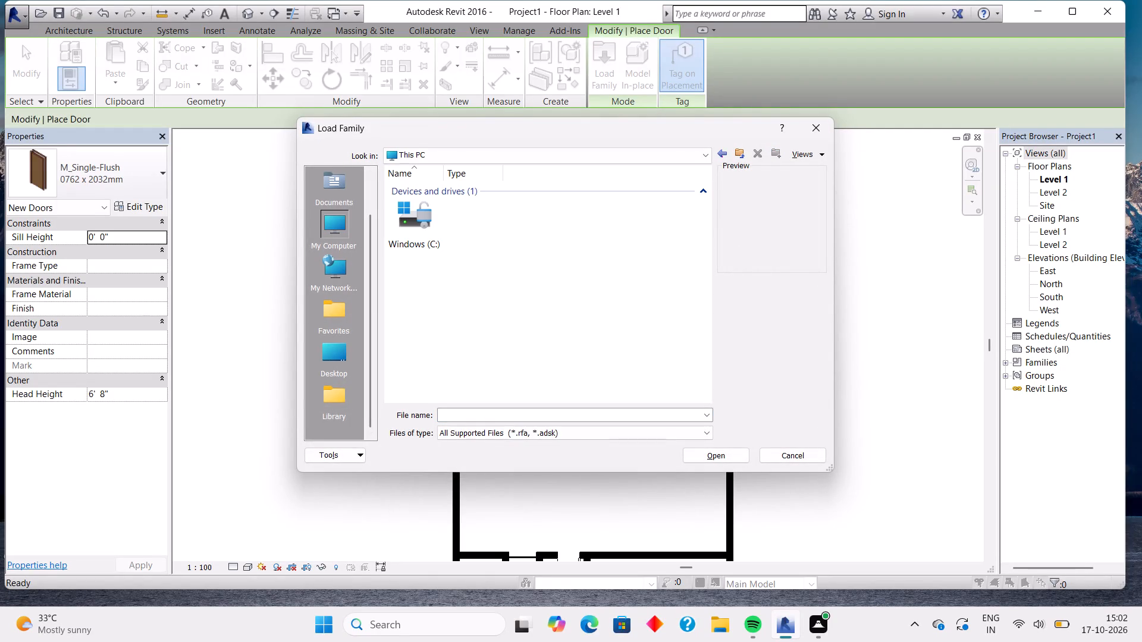
pyautogui.doubleClick(409, 223)
pyautogui.doubleClick(472, 221)
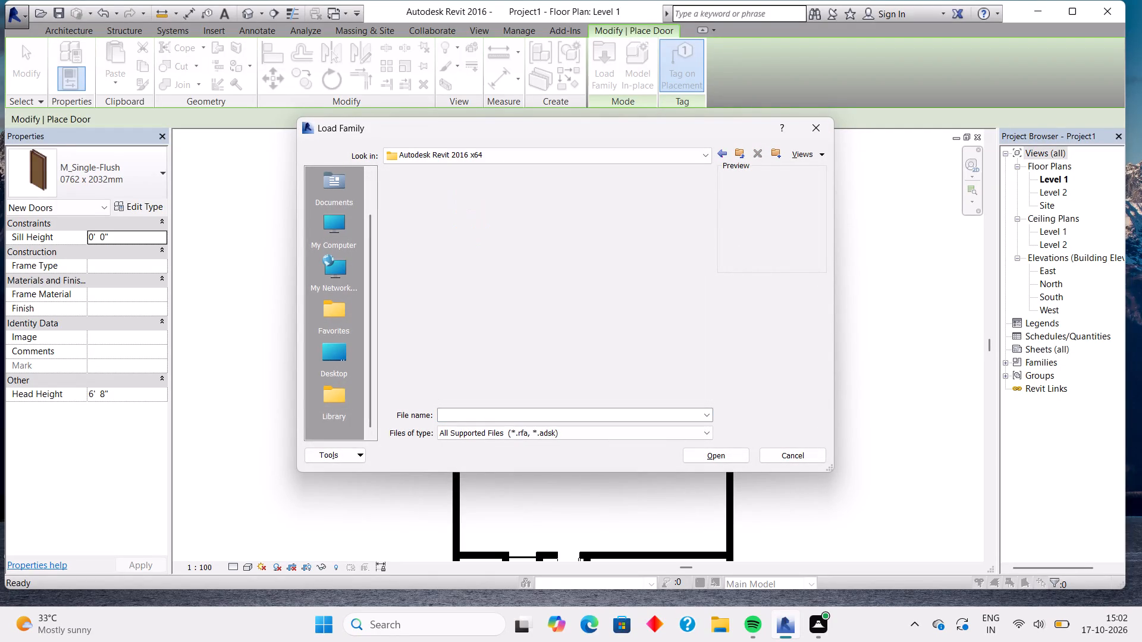
pyautogui.doubleClick(476, 200)
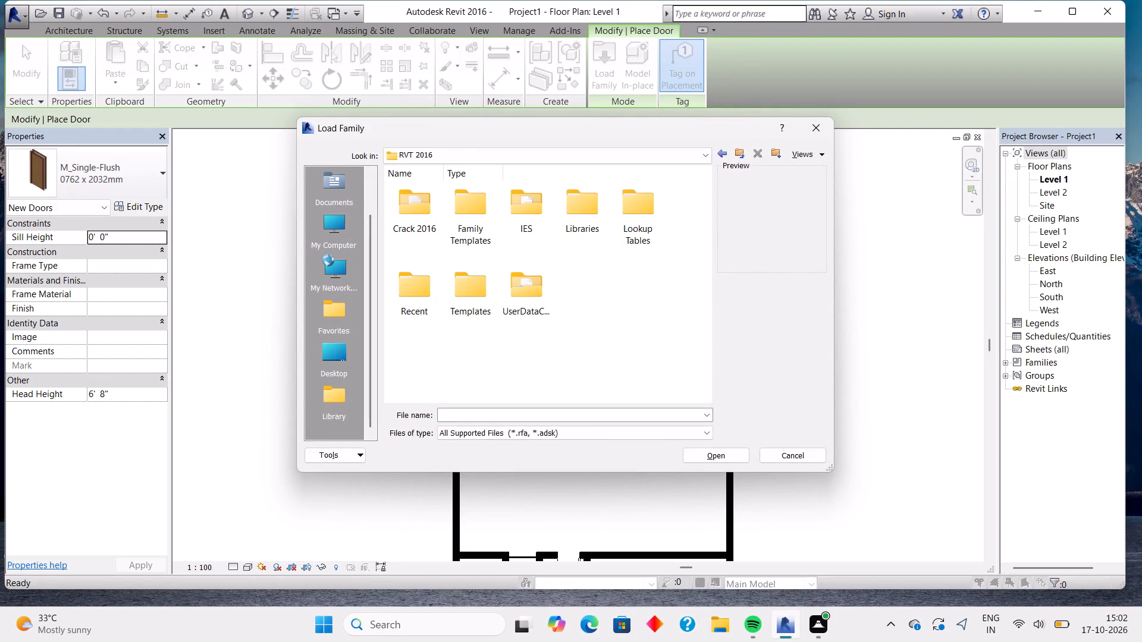
pyautogui.doubleClick(579, 226)
pyautogui.doubleClick(469, 221)
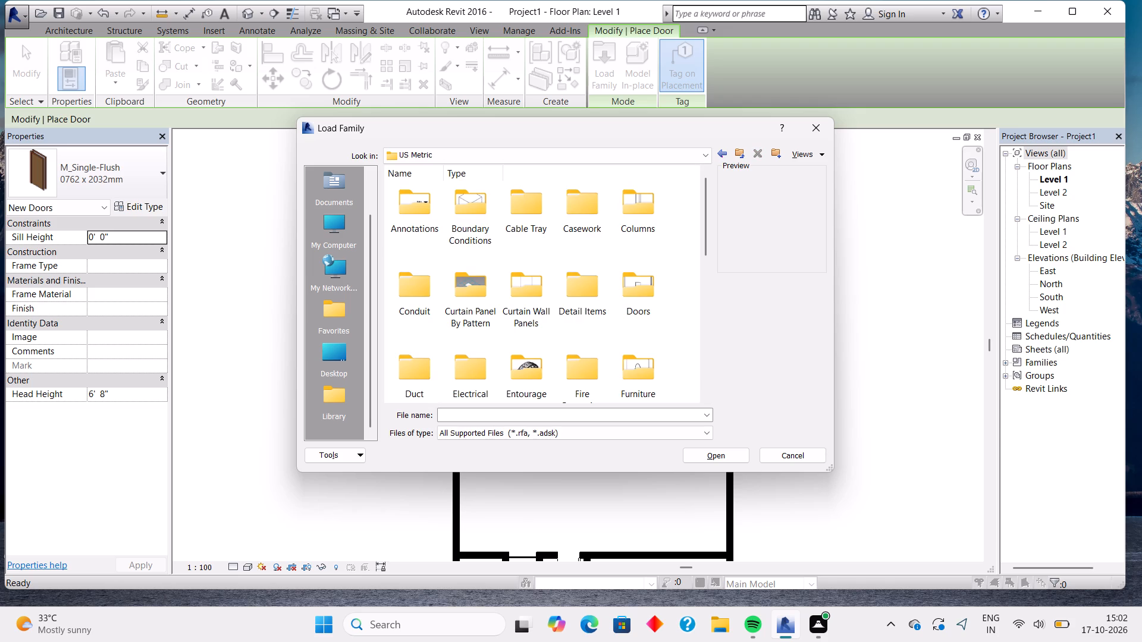
pyautogui.doubleClick(637, 364)
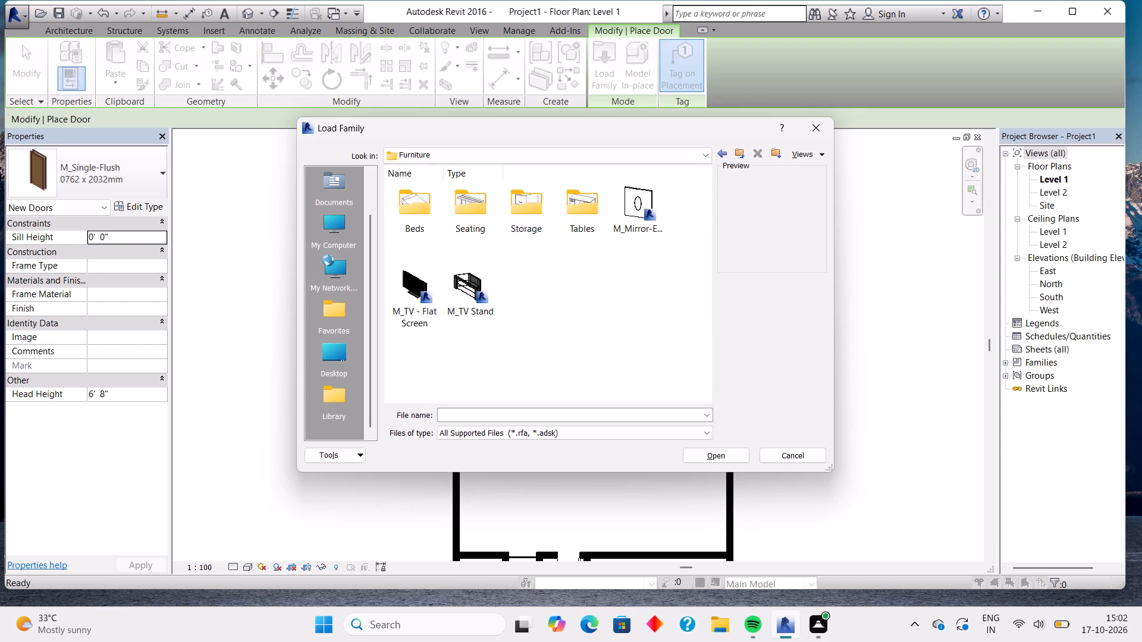
pyautogui.click(724, 148)
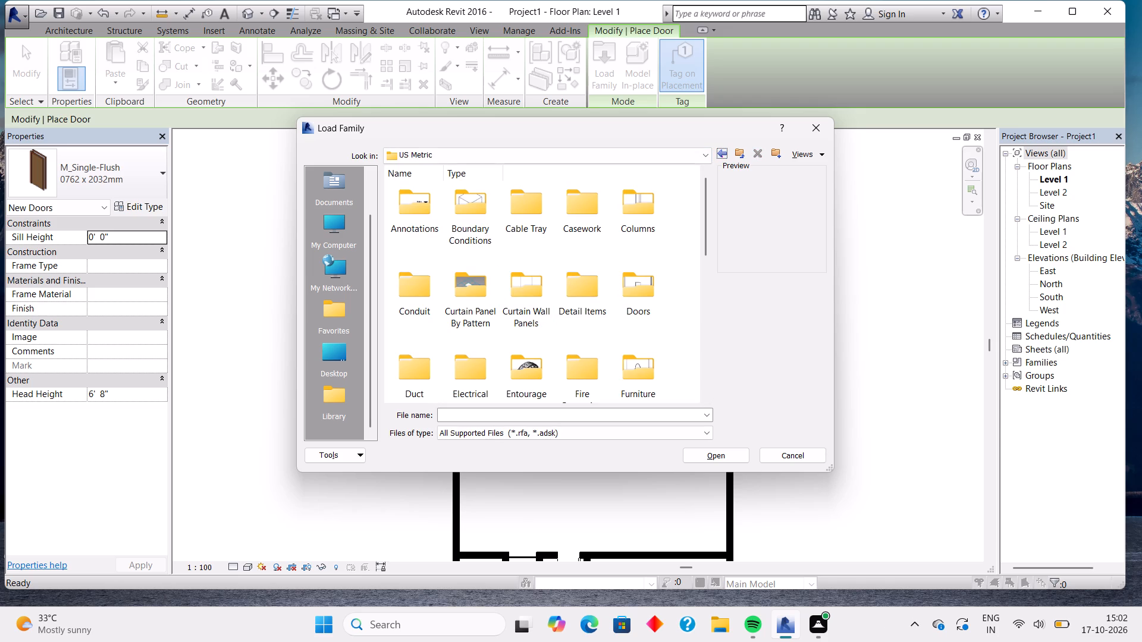
pyautogui.doubleClick(623, 301)
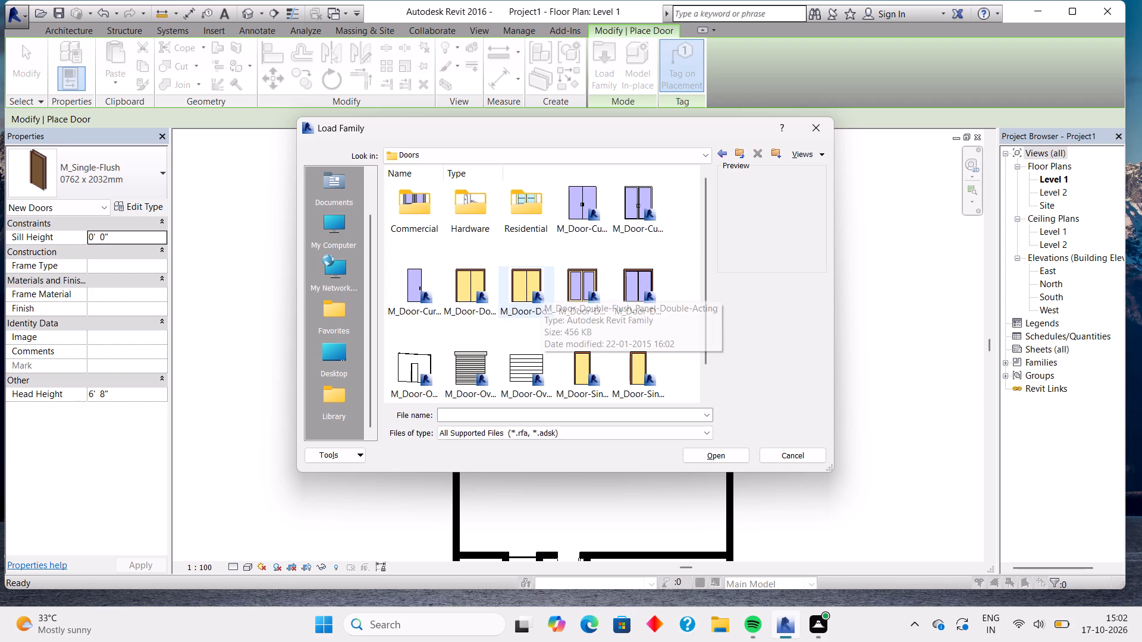
pyautogui.doubleClick(541, 284)
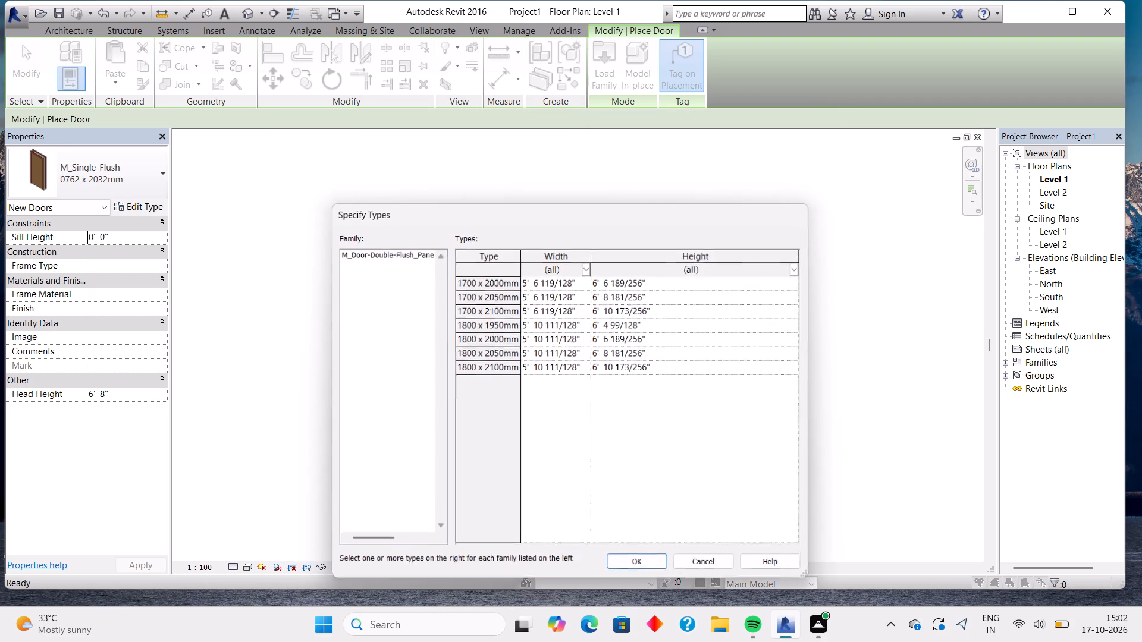
pyautogui.click(650, 562)
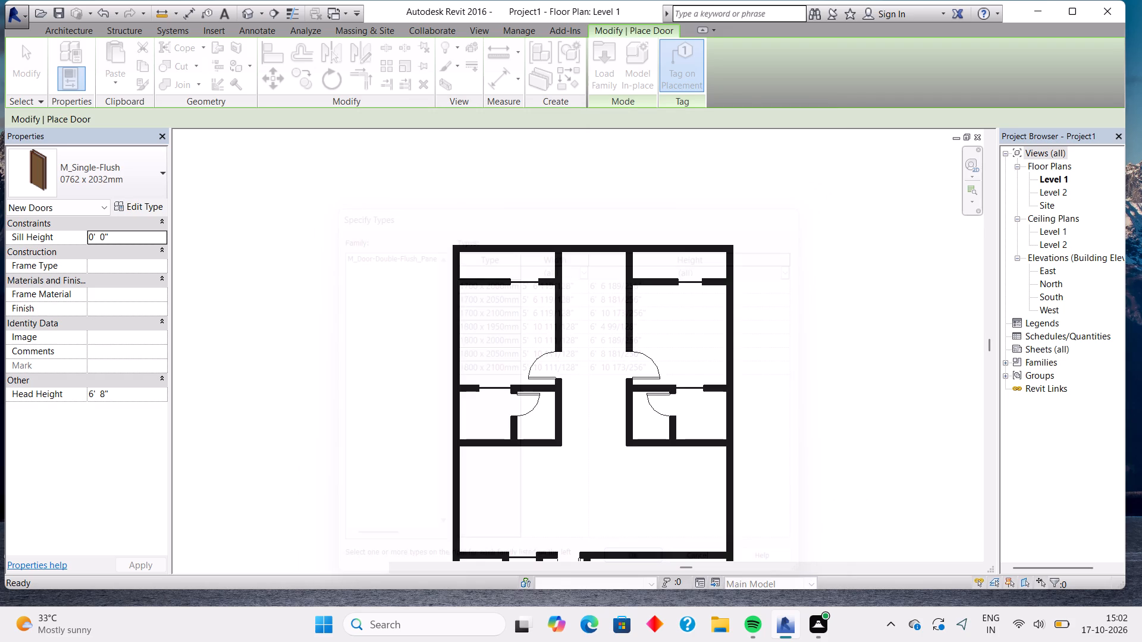
# Place a 1700 x 2000mm double-flush door in the lower-right room's top wall, centred about 4' 0" from that room's left wall.
pyautogui.moveTo(649, 501); pyautogui.dragTo(608, 391, button='middle')
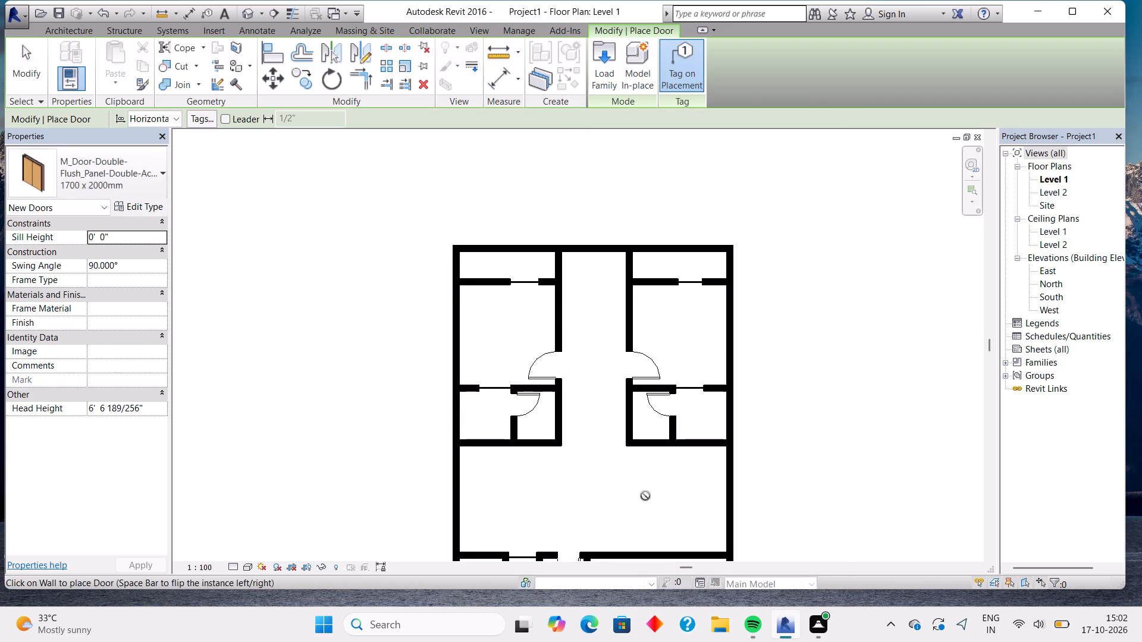
pyautogui.moveTo(645, 496); pyautogui.dragTo(623, 354, button='middle')
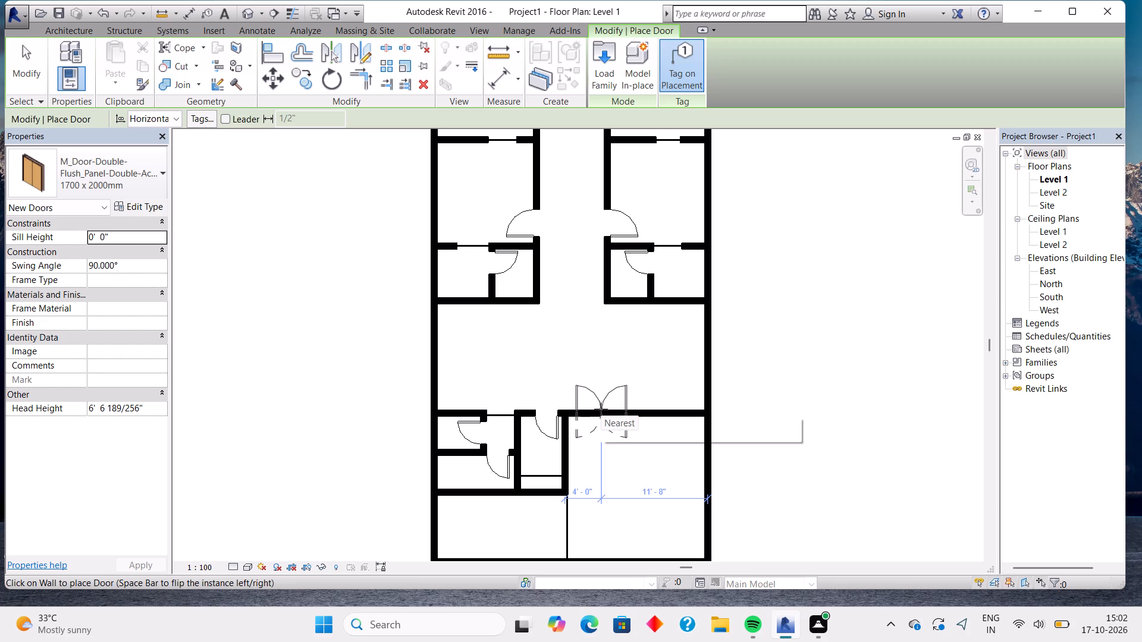
pyautogui.click(601, 409)
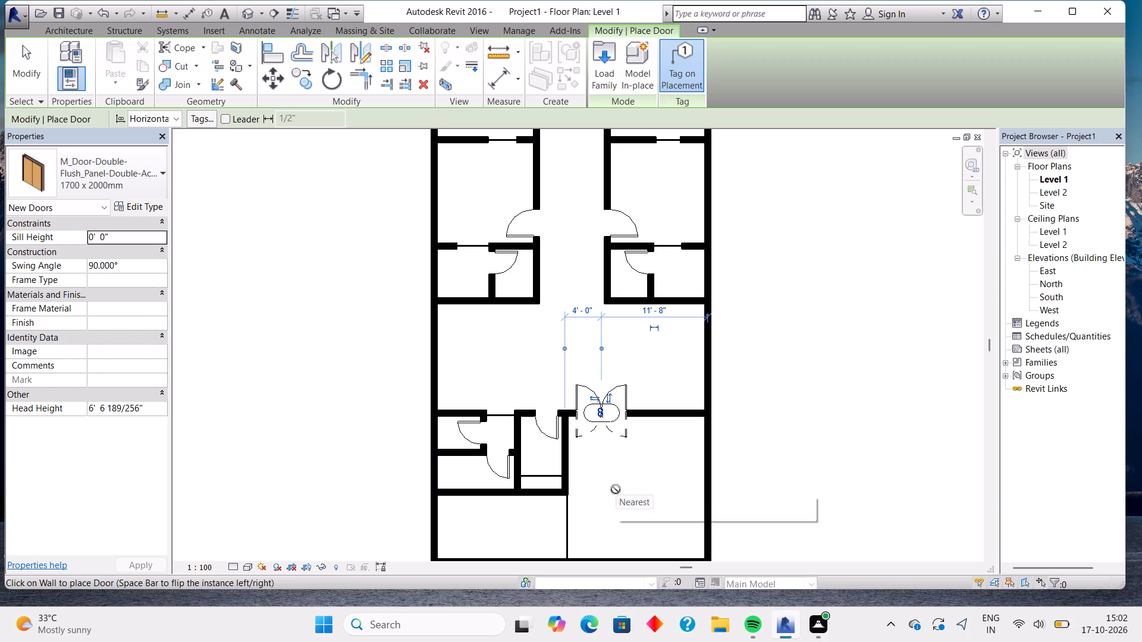
pyautogui.scroll(6, 624, 462)
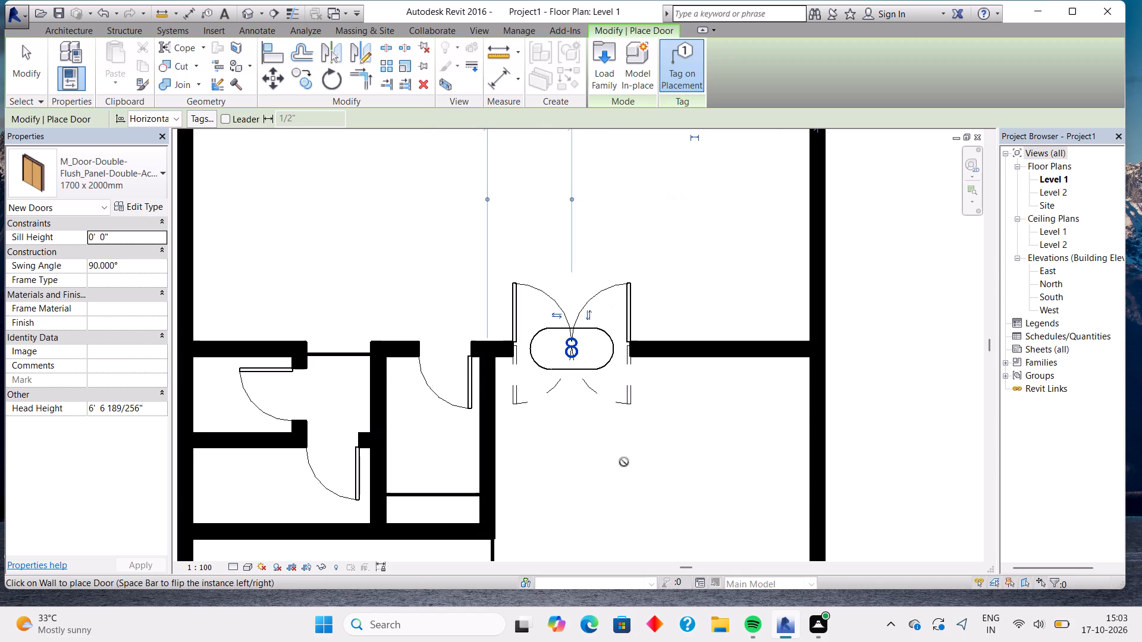
pyautogui.press('Escape')
pyautogui.press('Escape')
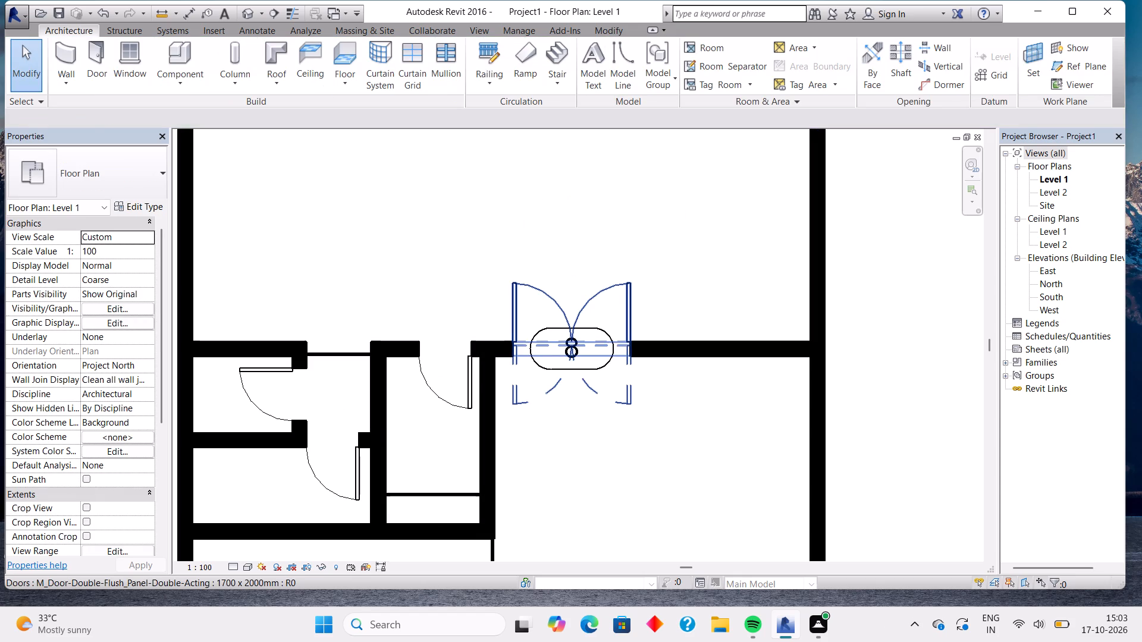
# Delete the door tag from the new double door.
pyautogui.click(592, 326)
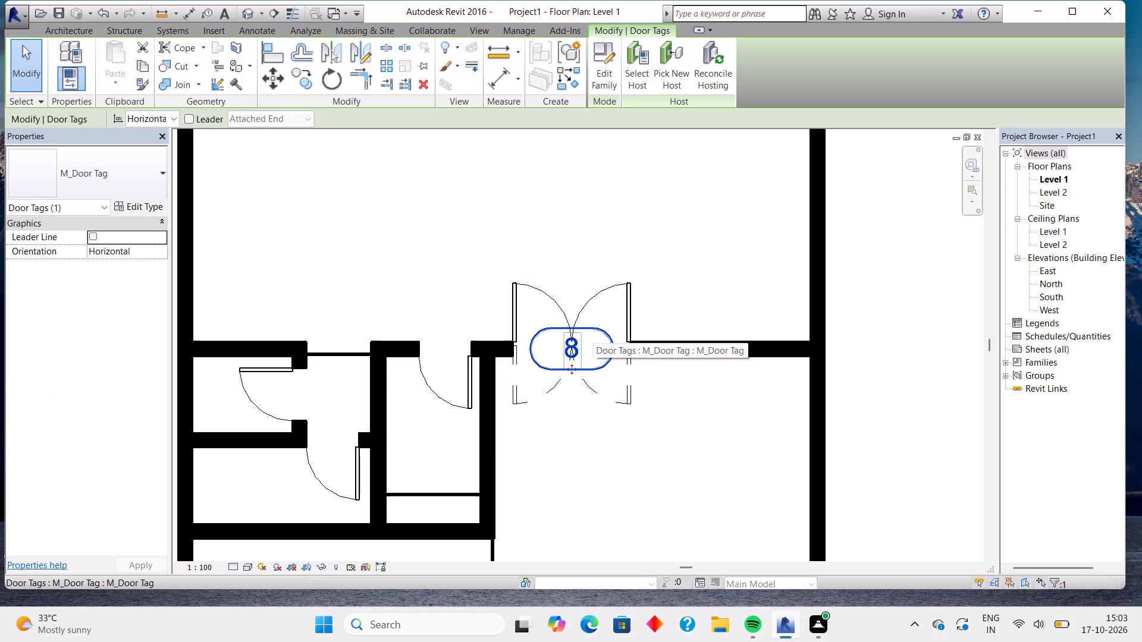
pyautogui.press('Delete')
pyautogui.scroll(-3, 590, 333)
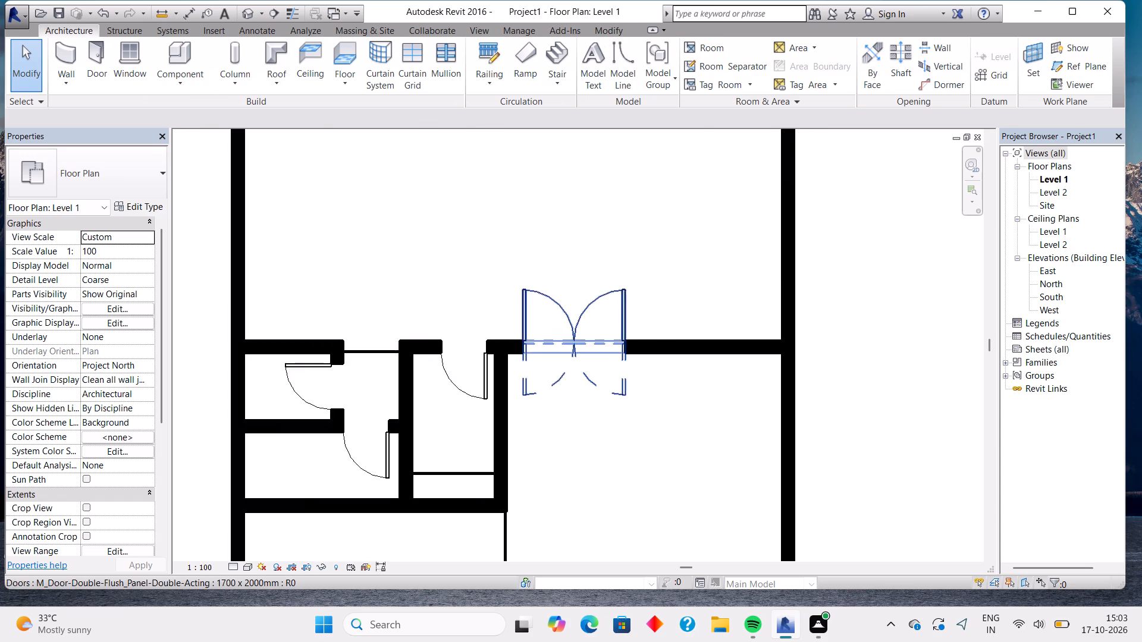
# Review the overall layout of walls, doors and openings across the Level 1 floor plan.
pyautogui.scroll(-1, 589, 341)
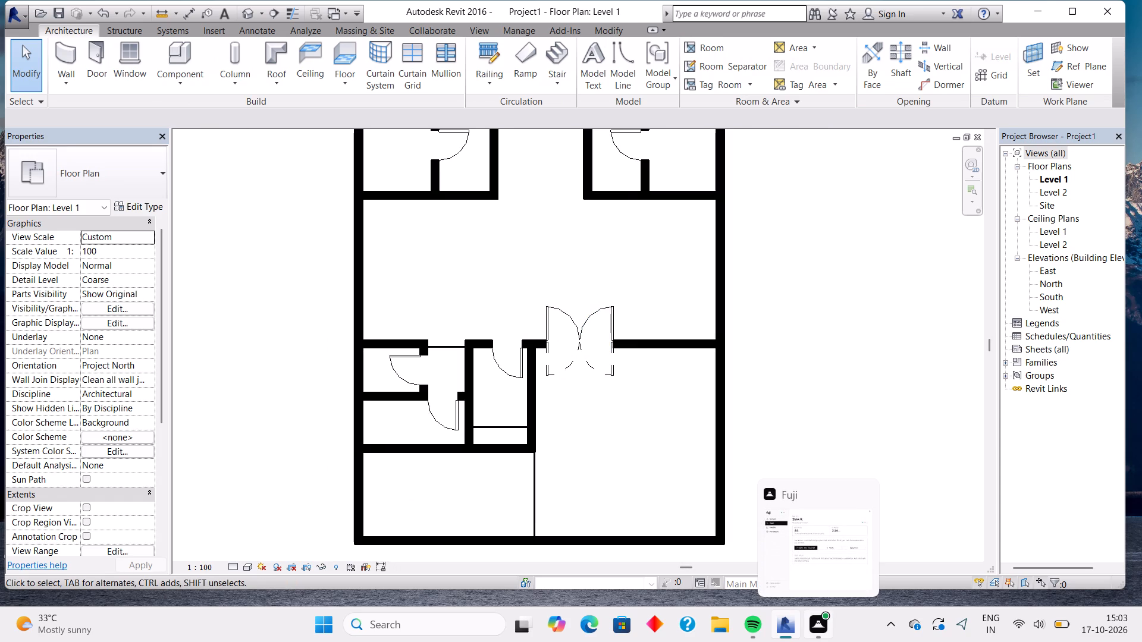
pyautogui.click(836, 404)
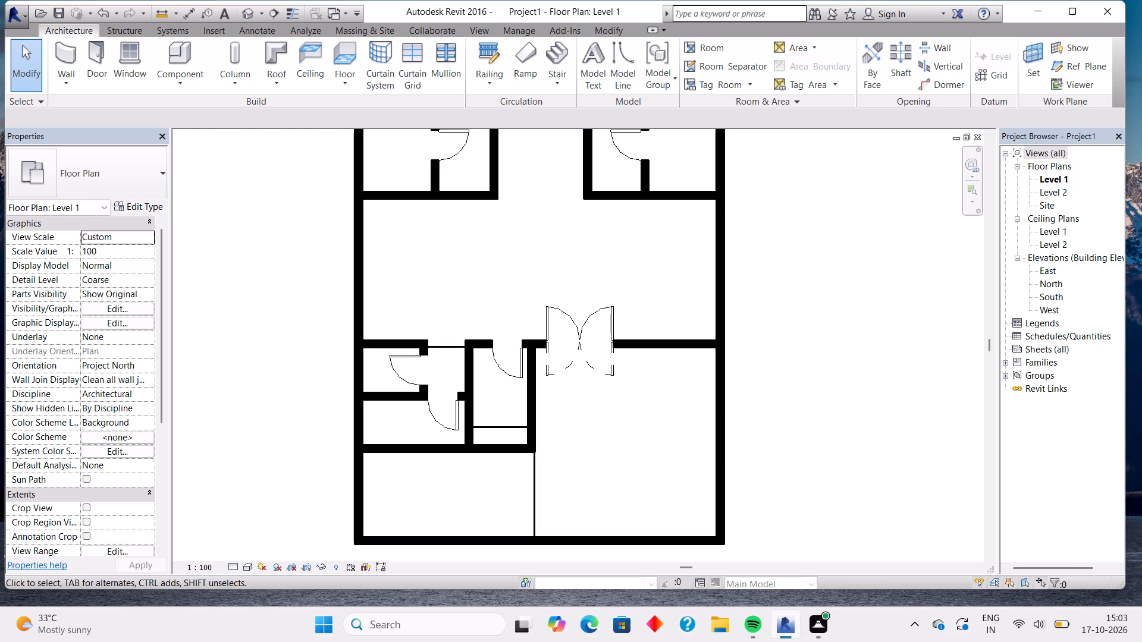
pyautogui.scroll(-3, 833, 335)
pyautogui.moveTo(833, 335); pyautogui.dragTo(812, 391, button='middle')
pyautogui.scroll(1, 833, 335)
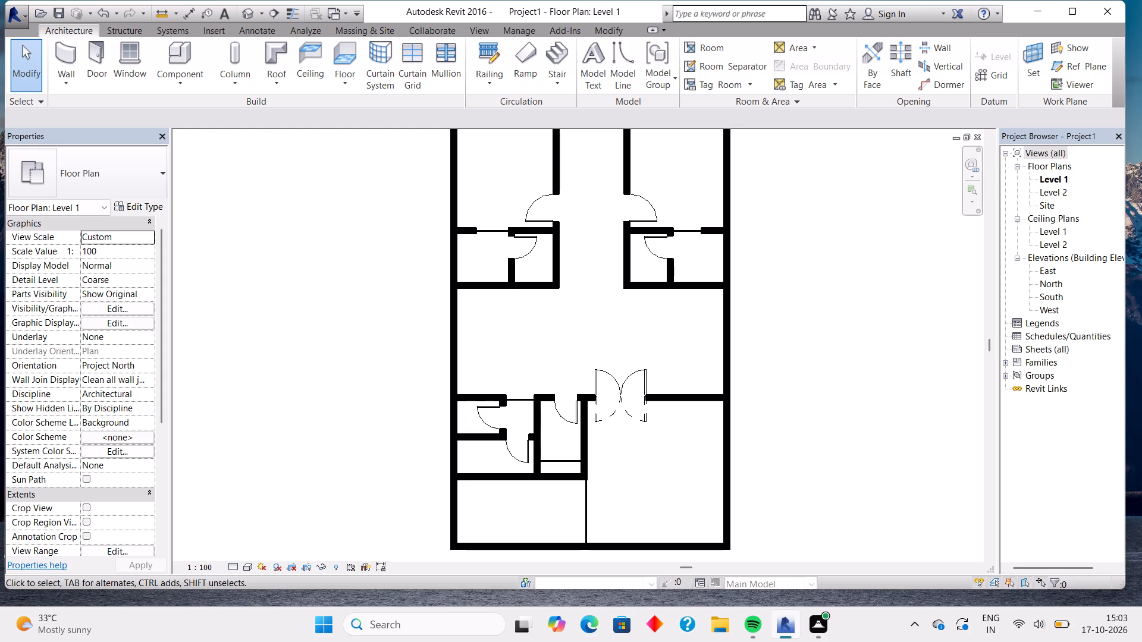
pyautogui.scroll(4, 651, 433)
pyautogui.scroll(-2, 651, 433)
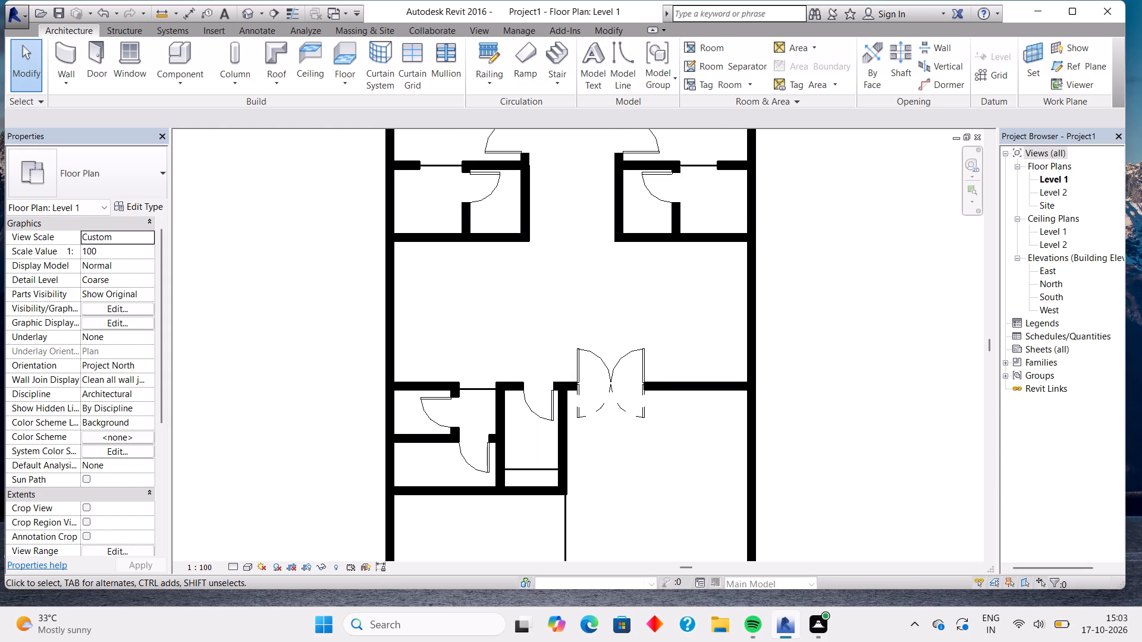
pyautogui.scroll(-4, 609, 388)
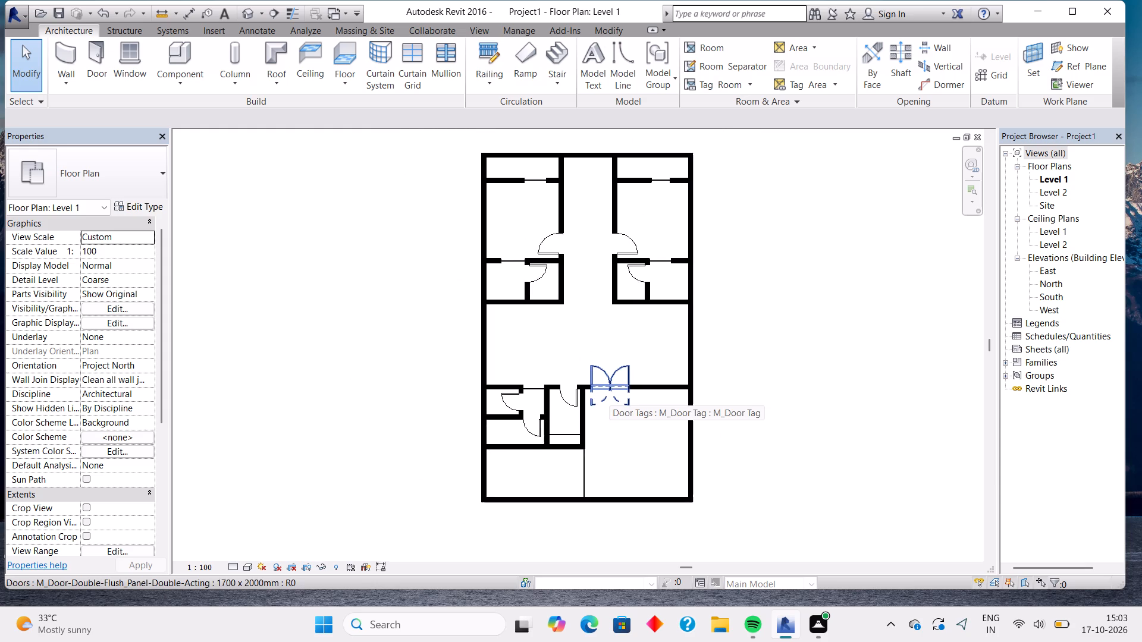
# Load the M_Bed-Box family from the Furniture > Beds folder of the US Metric library for component placement.
pyautogui.scroll(3, 609, 388)
pyautogui.moveTo(623, 502); pyautogui.dragTo(595, 641, button='middle')
pyautogui.moveTo(553, 294); pyautogui.dragTo(578, 395, button='middle')
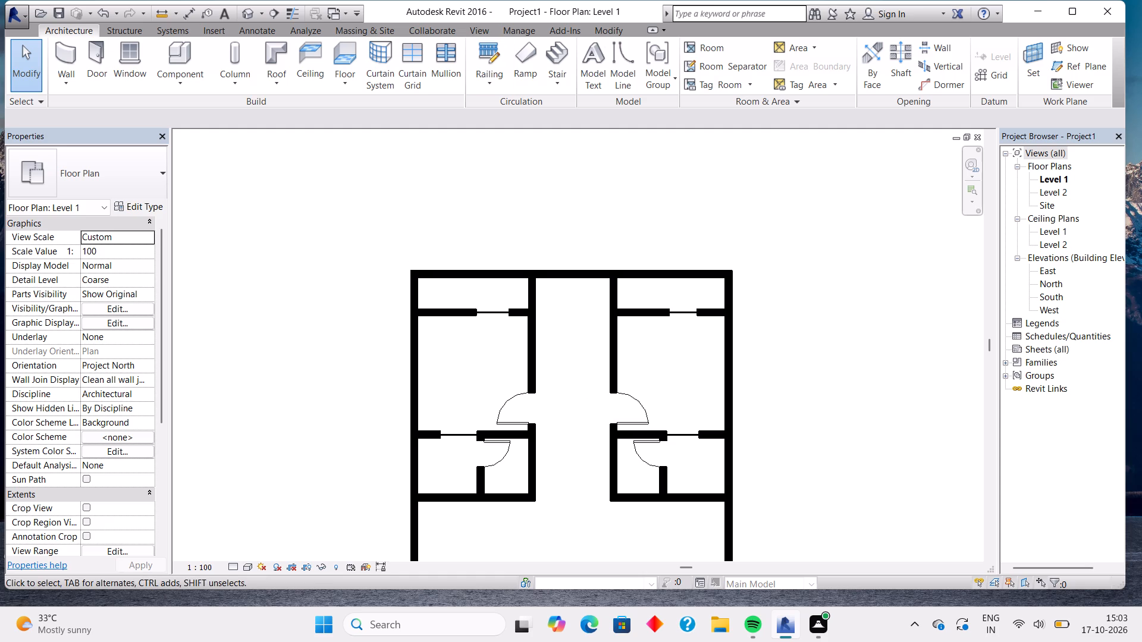
pyautogui.click(178, 49)
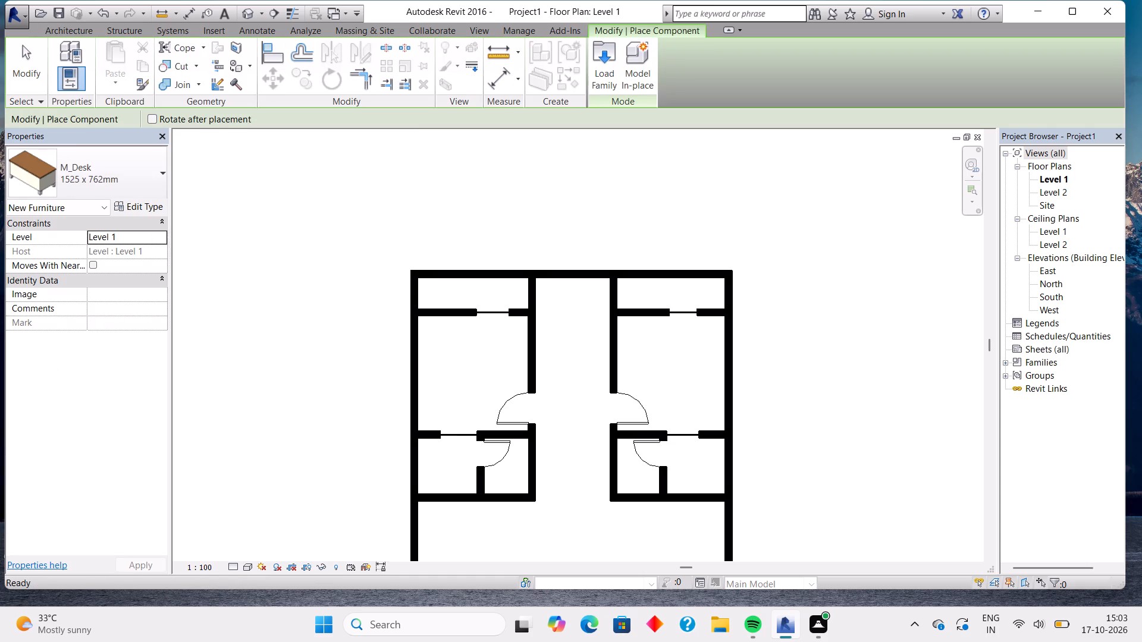
pyautogui.click(605, 48)
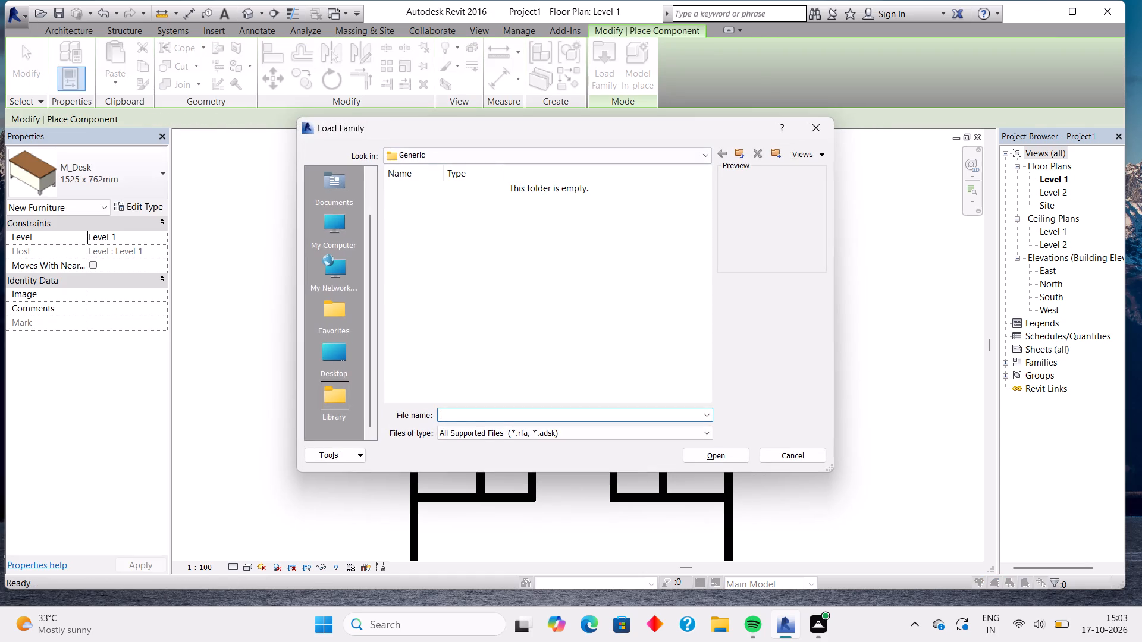
pyautogui.doubleClick(340, 223)
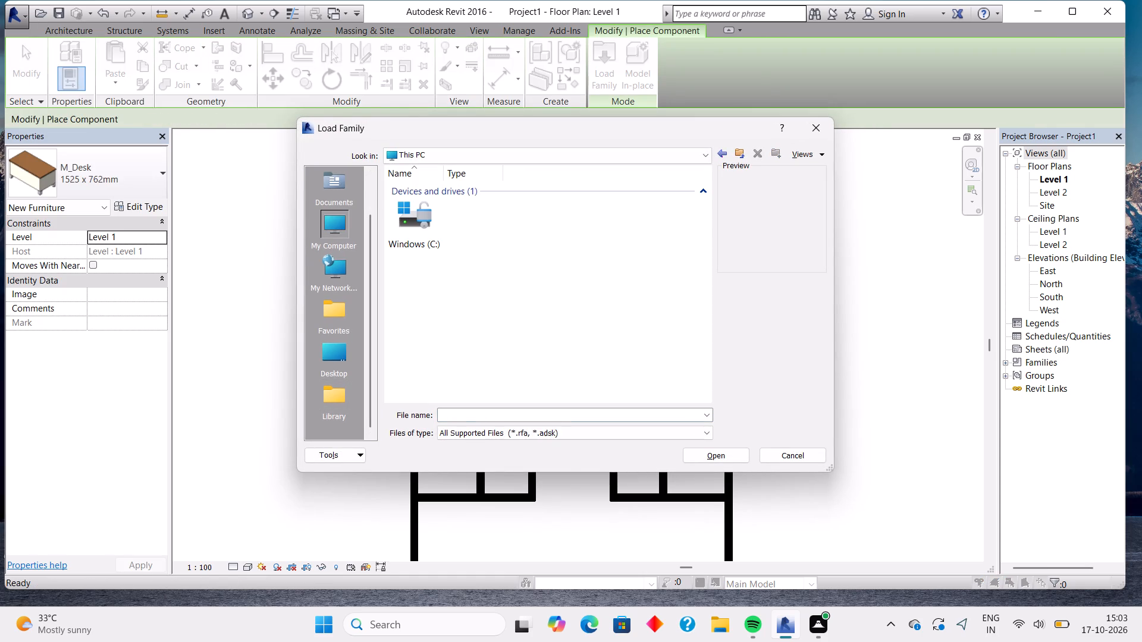
pyautogui.doubleClick(404, 224)
pyautogui.doubleClick(468, 209)
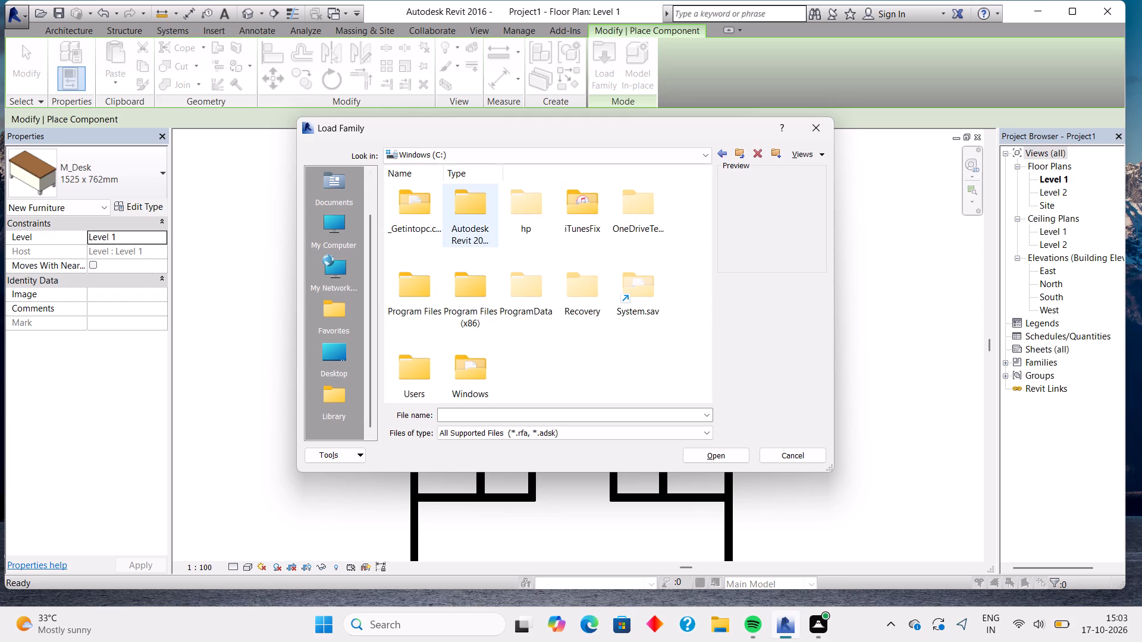
pyautogui.doubleClick(474, 207)
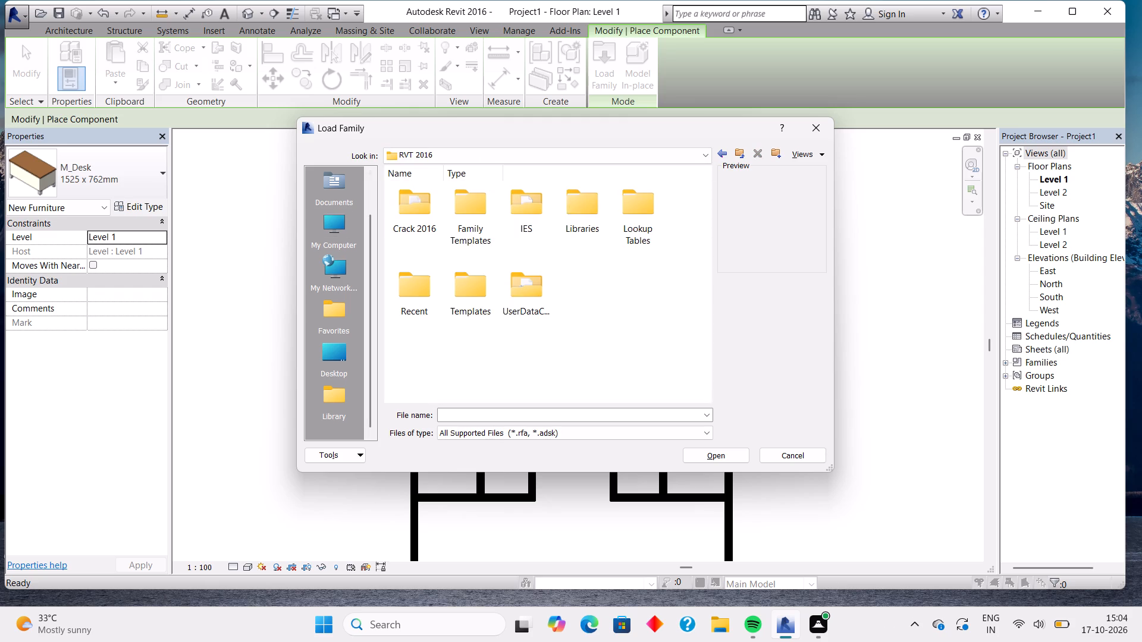
pyautogui.doubleClick(592, 217)
pyautogui.doubleClick(475, 218)
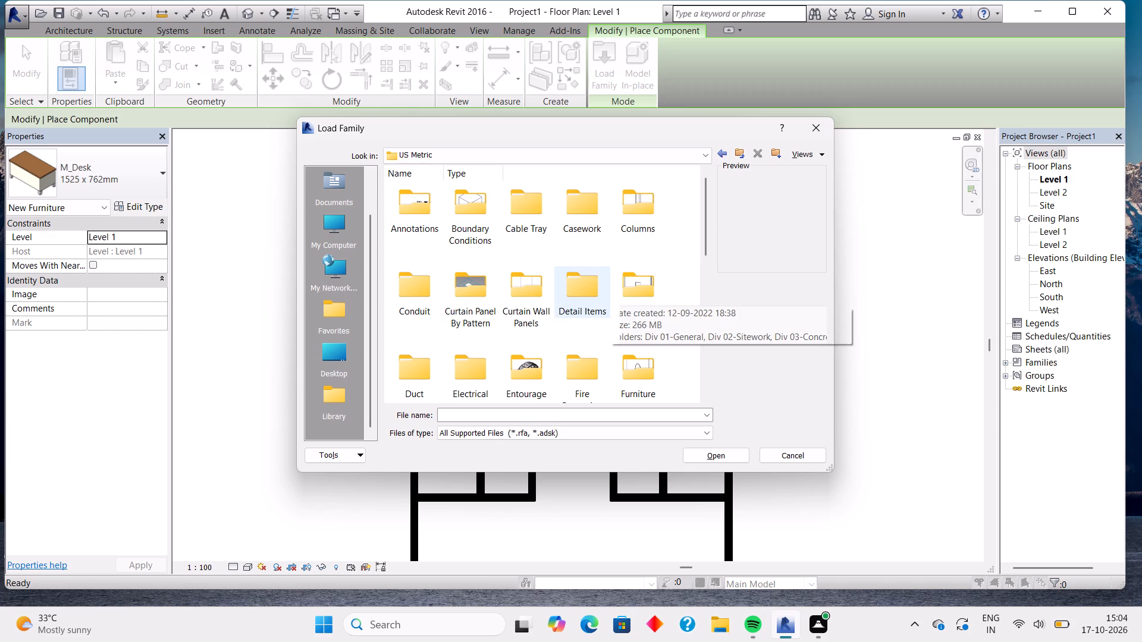
pyautogui.doubleClick(626, 368)
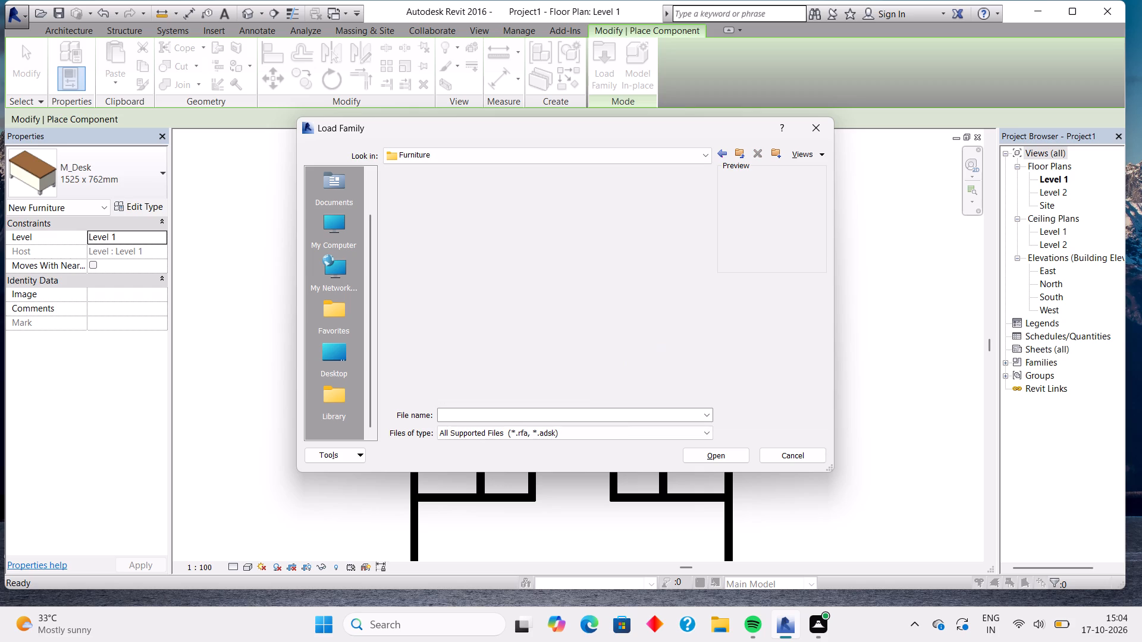
pyautogui.doubleClick(425, 207)
pyautogui.doubleClick(420, 215)
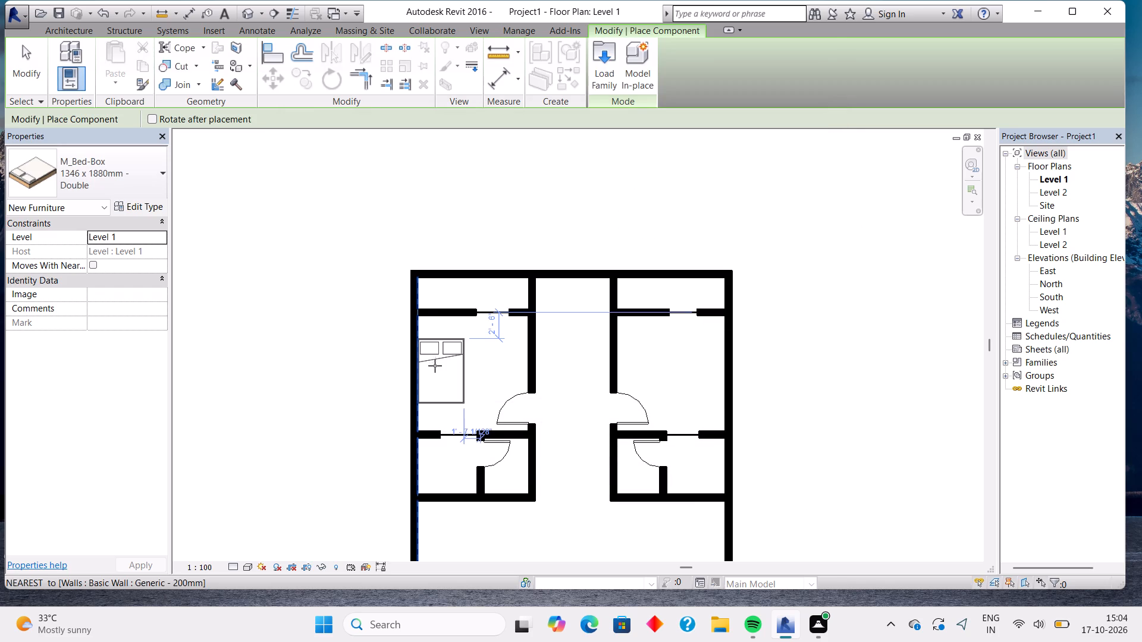
# Place a 1346 x 1880mm double bed in each of the two upper bedrooms, rotated with its headboard against the room's left wall.
pyautogui.press('space')
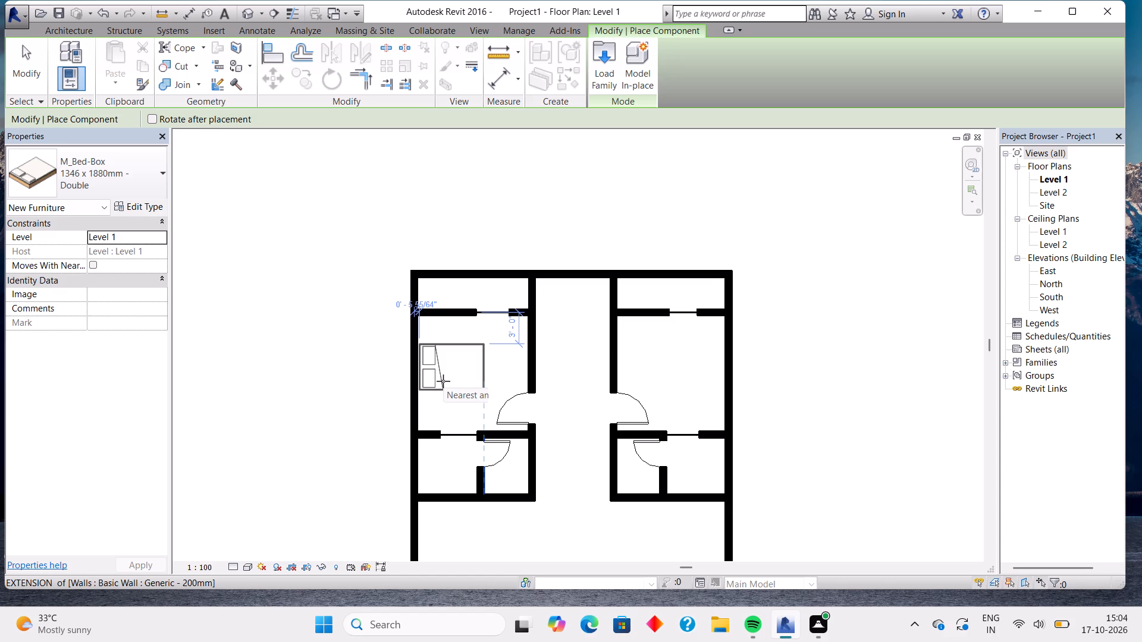
pyautogui.click(443, 381)
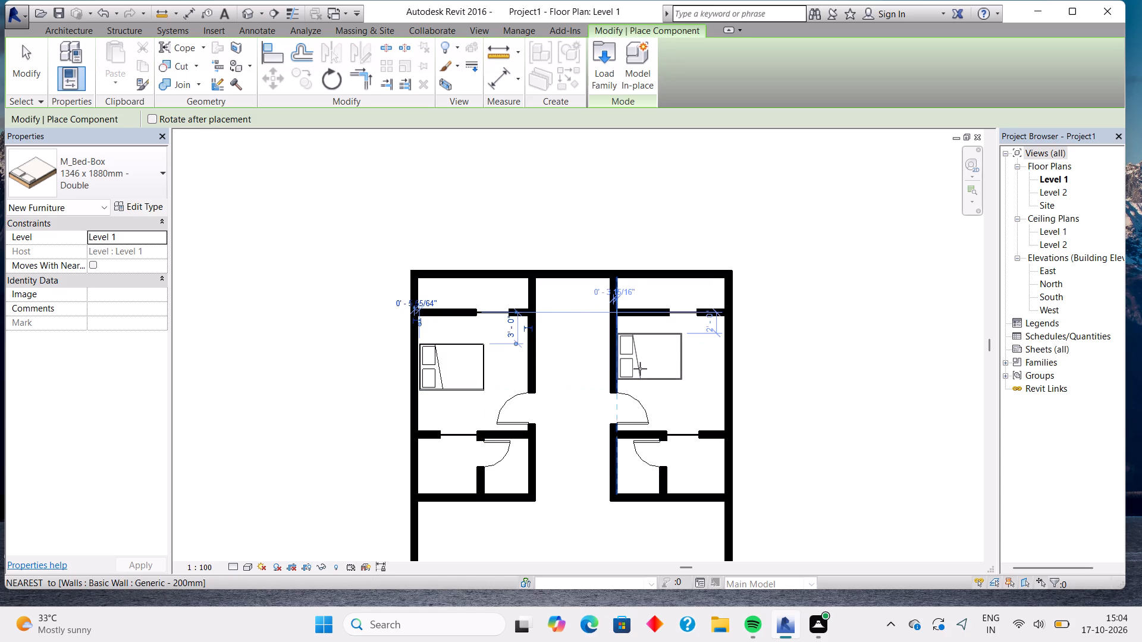
pyautogui.click(640, 369)
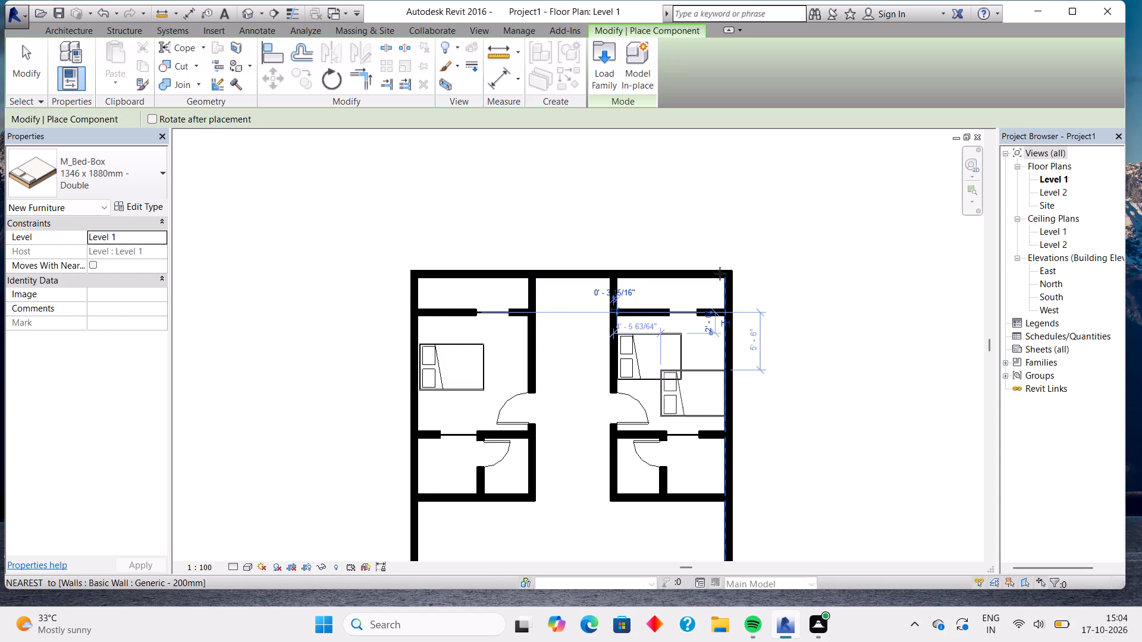
# Load the M_Cabinet-File 2 Drawer family from the Furniture > Storage folder of the US Metric library.
pyautogui.click(618, 68)
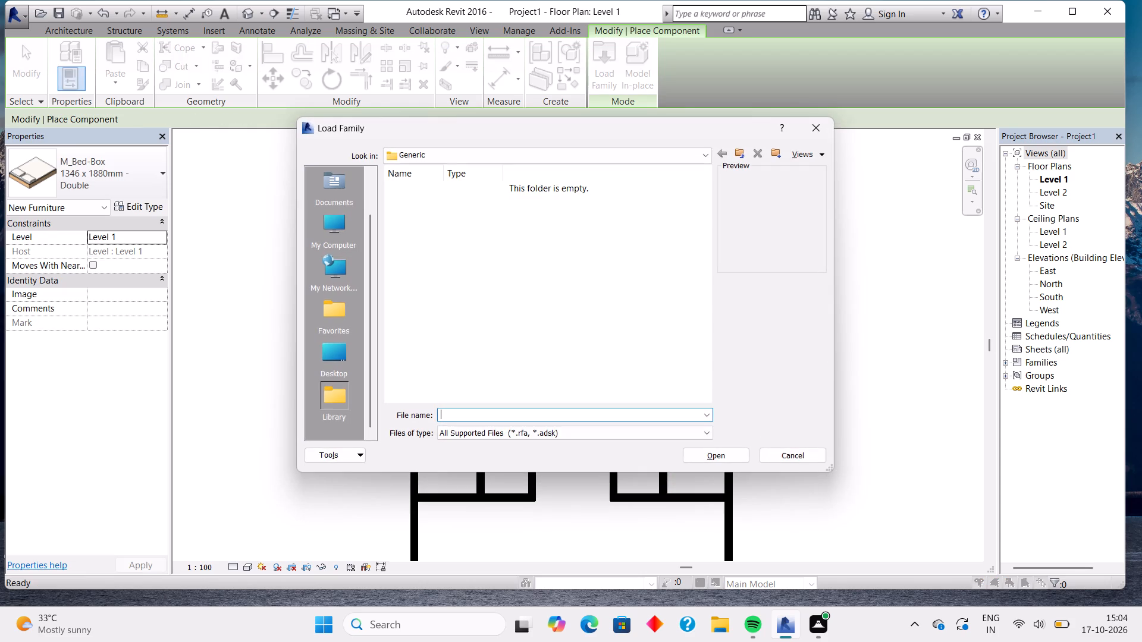
pyautogui.doubleClick(335, 227)
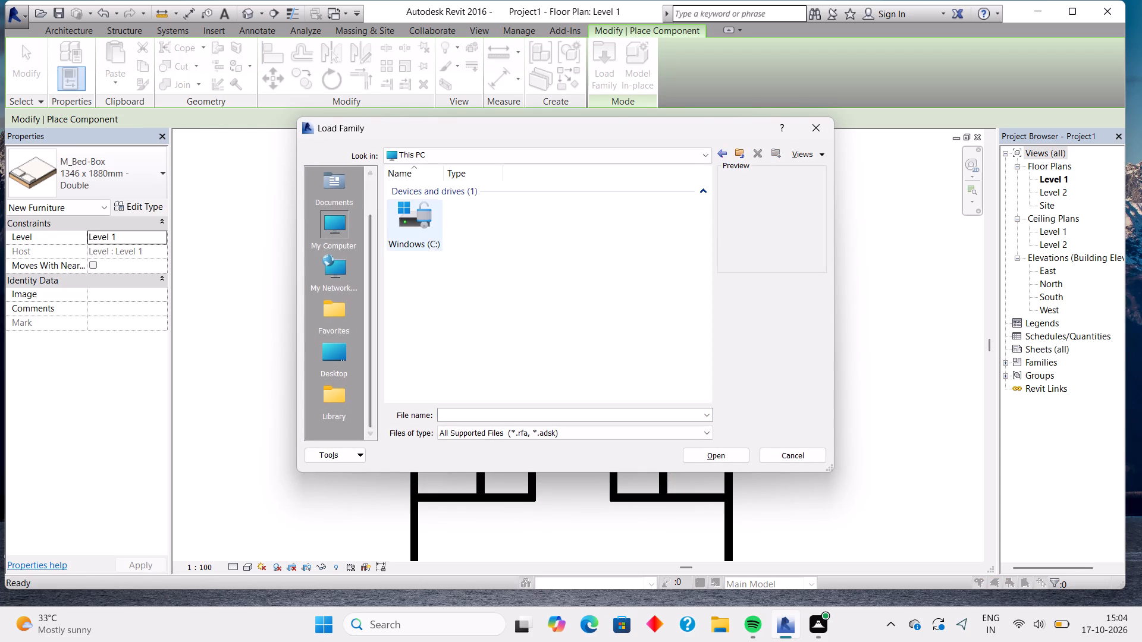
pyautogui.doubleClick(401, 229)
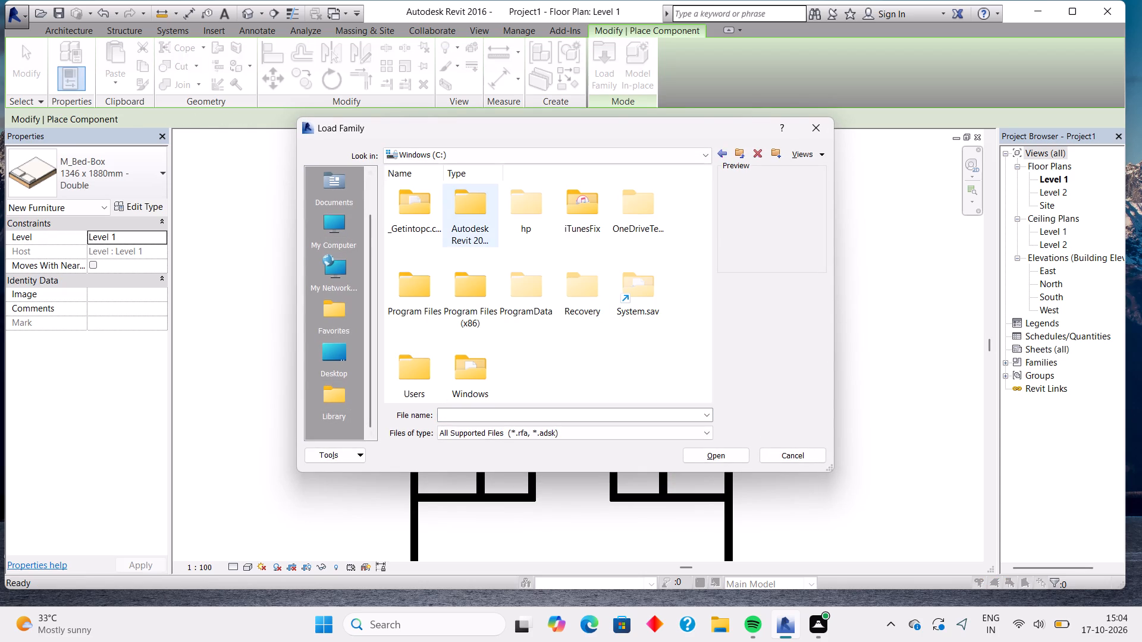
pyautogui.doubleClick(470, 215)
pyautogui.doubleClick(481, 216)
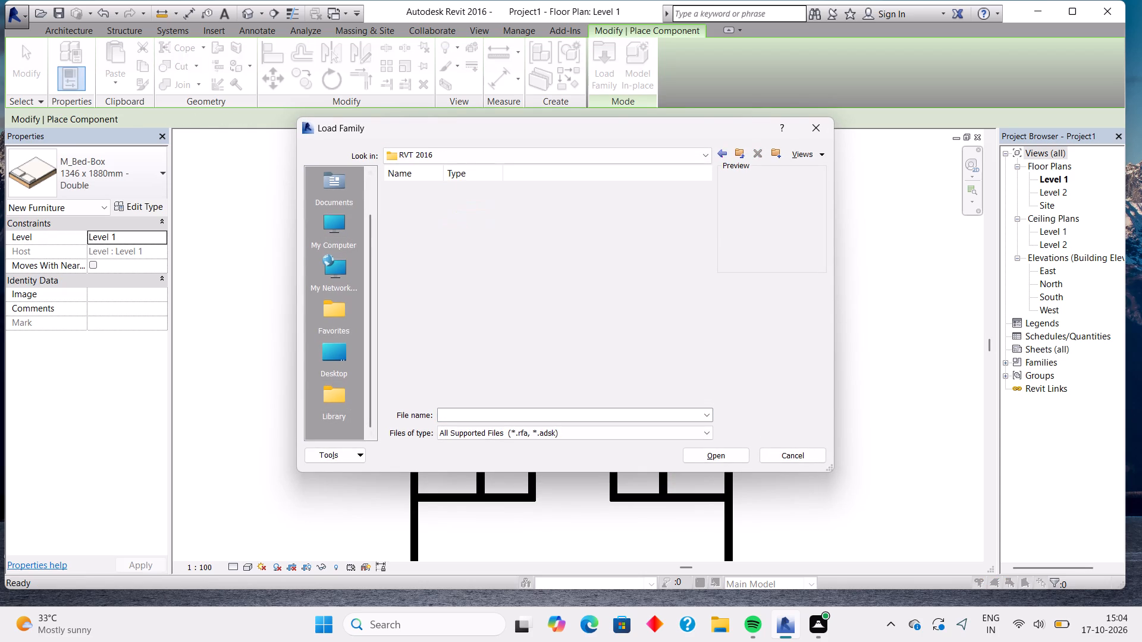
pyautogui.doubleClick(568, 222)
pyautogui.doubleClick(451, 203)
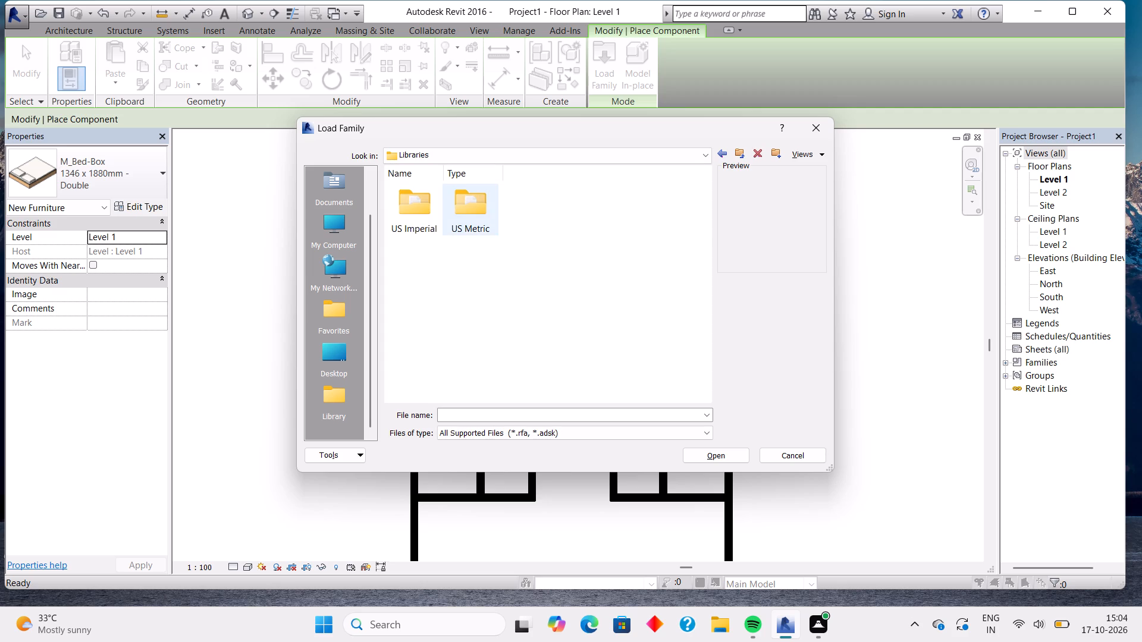
pyautogui.doubleClick(628, 369)
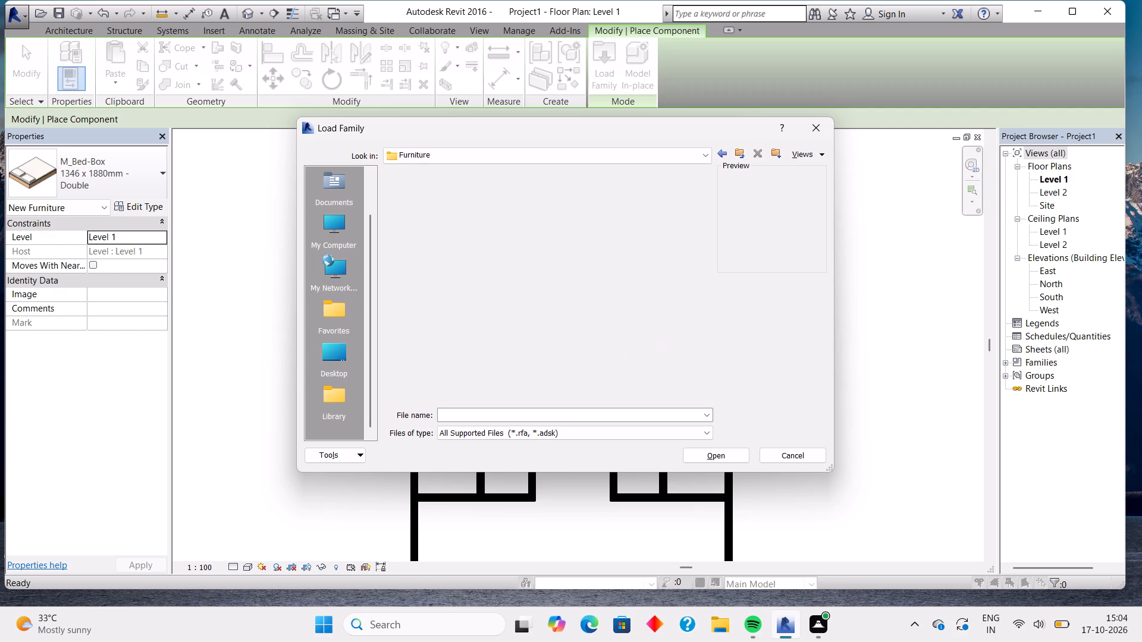
pyautogui.doubleClick(531, 204)
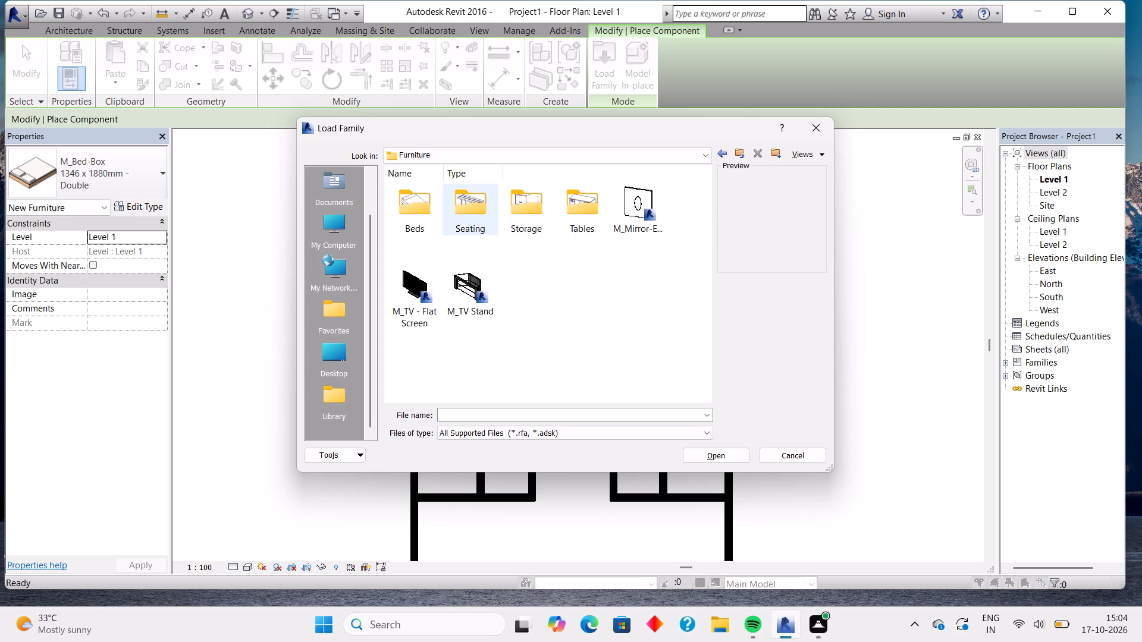
pyautogui.doubleClick(419, 216)
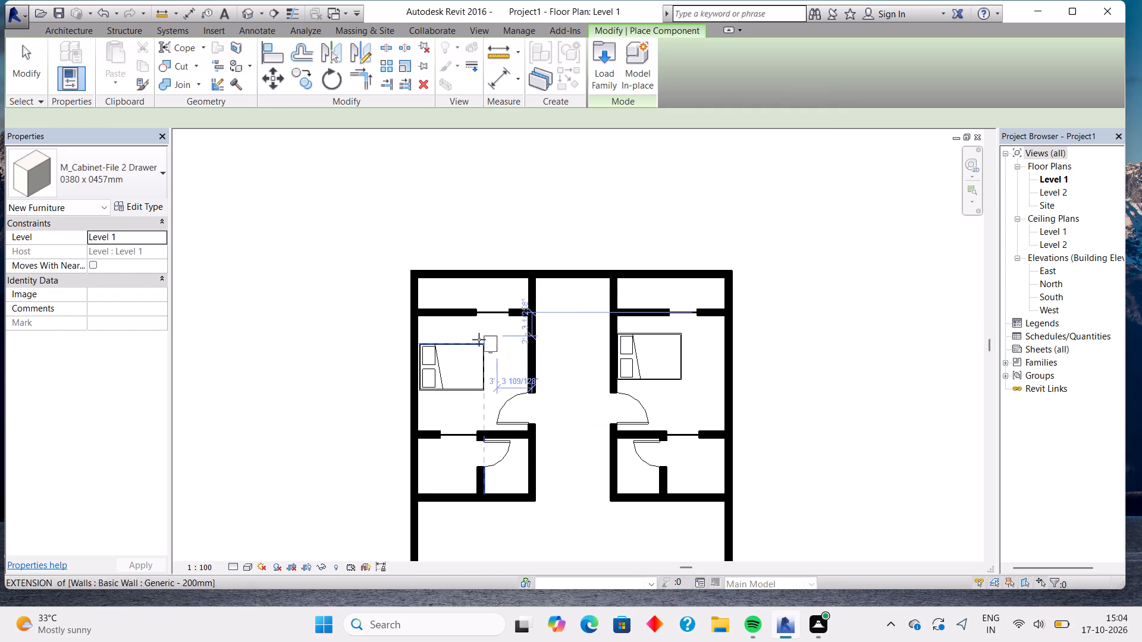
# Place 0380 x 0457mm two-drawer cabinets on both sides of the left bedroom's headboard and one above the right bedroom's headboard.
pyautogui.click(429, 331)
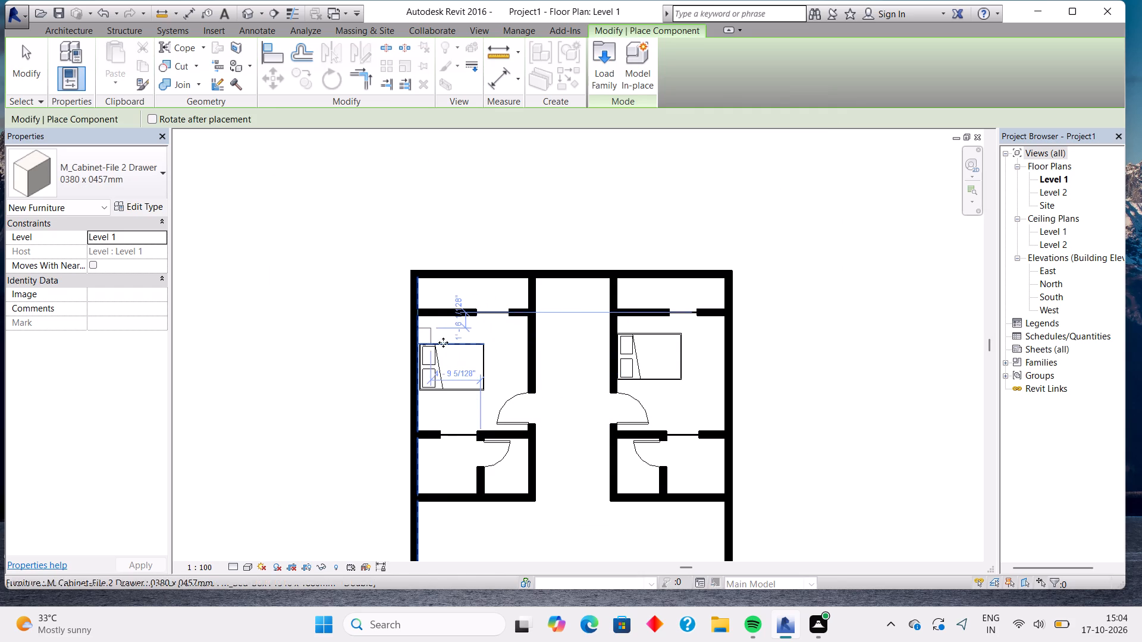
pyautogui.click(426, 401)
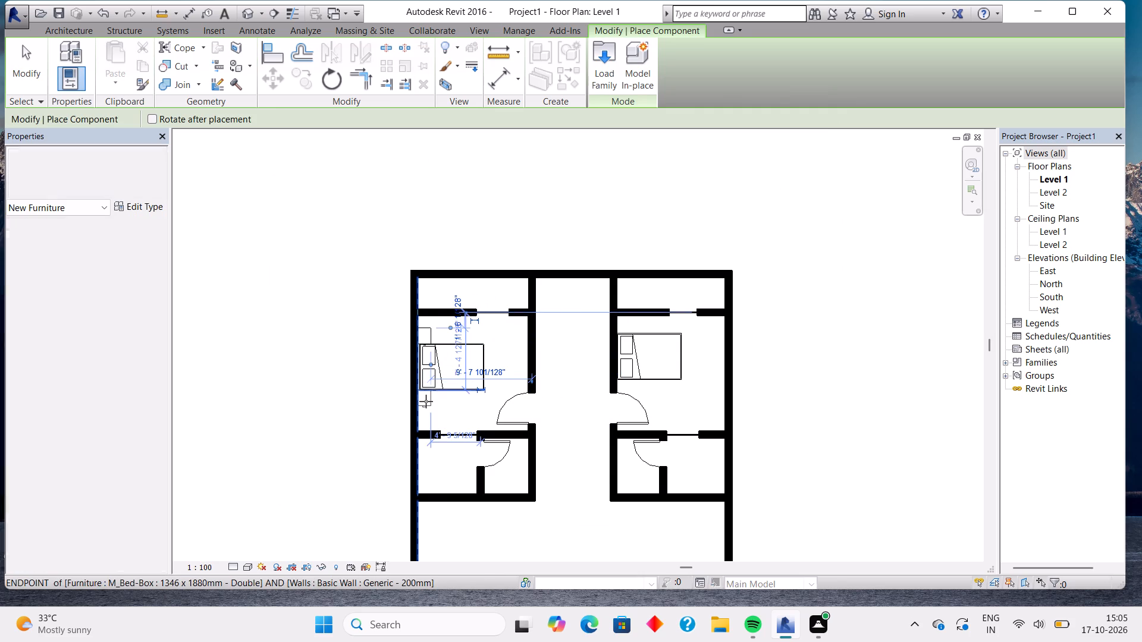
pyautogui.click(620, 323)
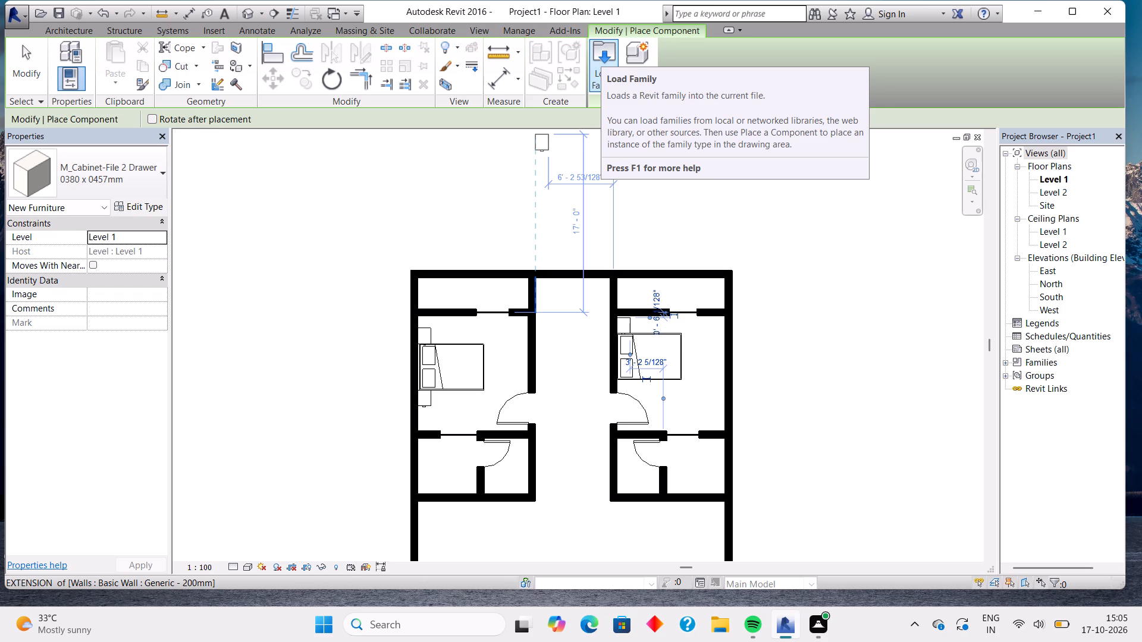
# Load the M_TV Stand family from the Furniture folder of the US Metric library for component placement.
pyautogui.click(602, 56)
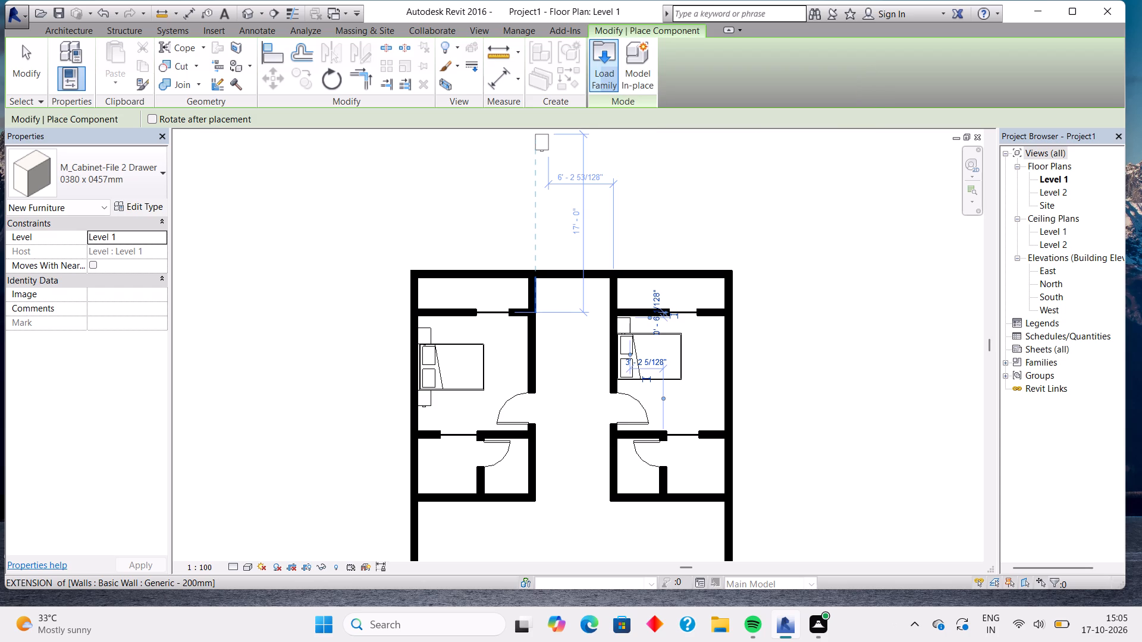
pyautogui.doubleClick(322, 223)
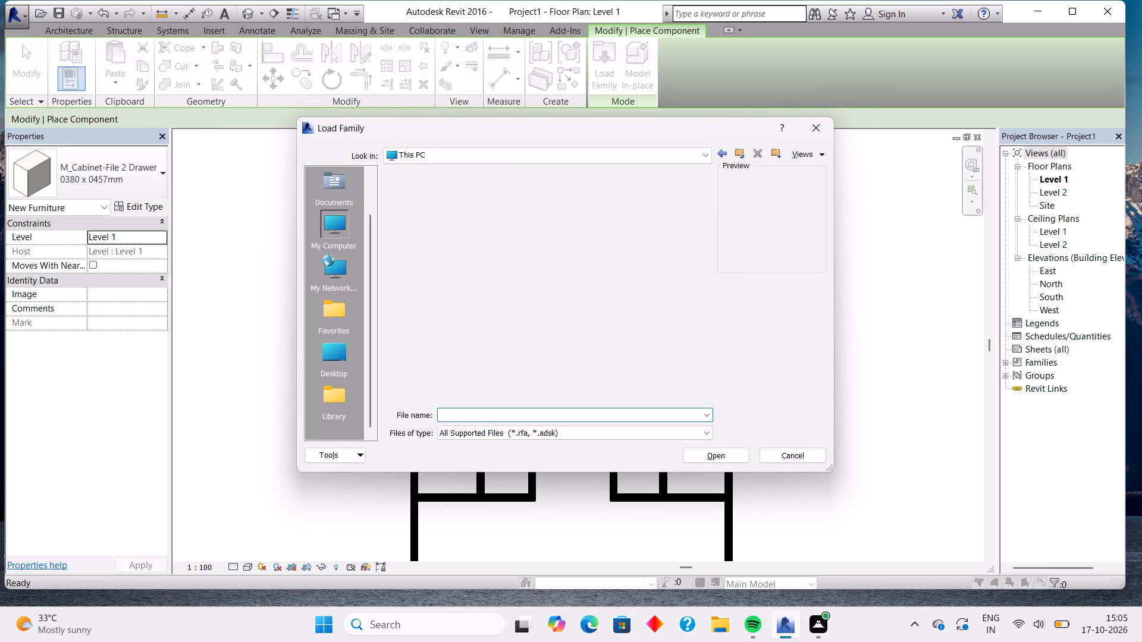
pyautogui.doubleClick(429, 220)
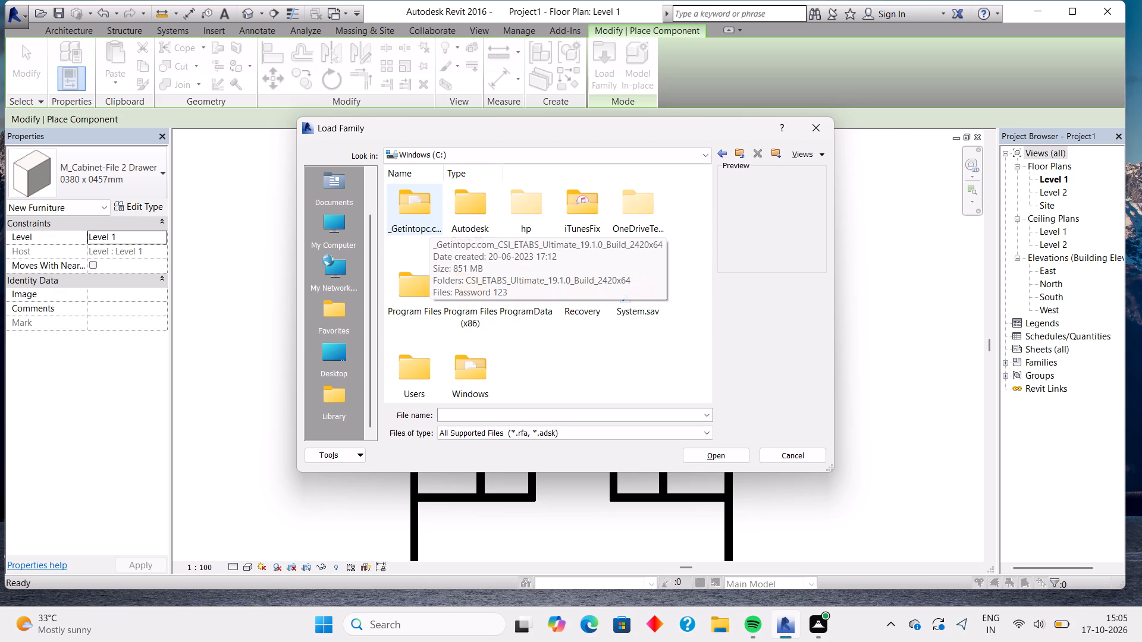
pyautogui.doubleClick(471, 208)
pyautogui.doubleClick(472, 217)
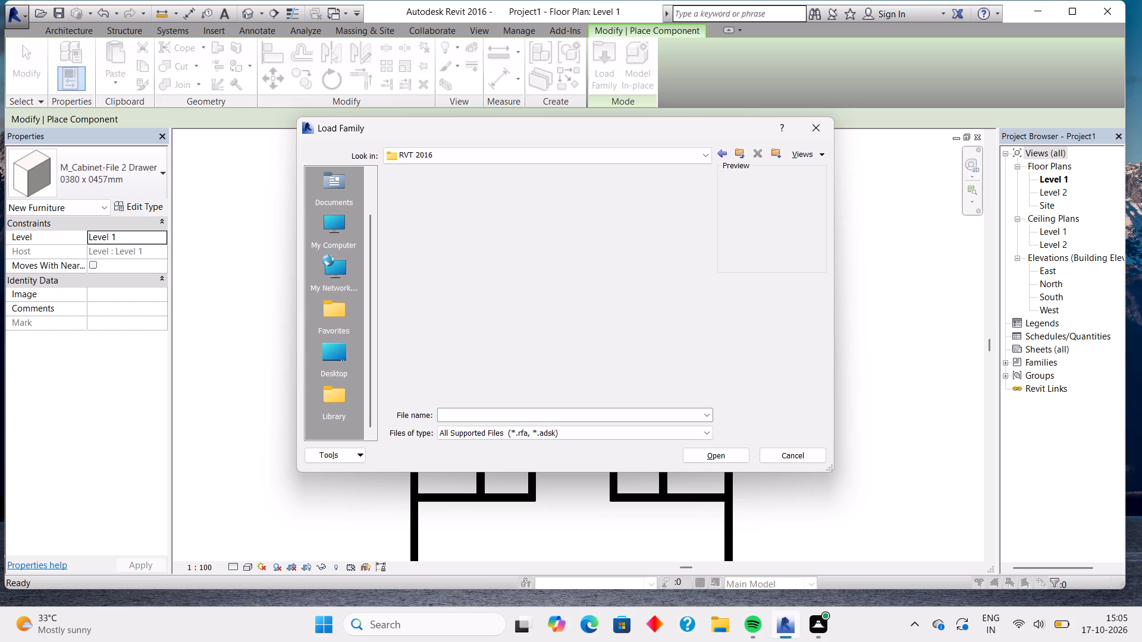
pyautogui.doubleClick(573, 217)
pyautogui.doubleClick(468, 219)
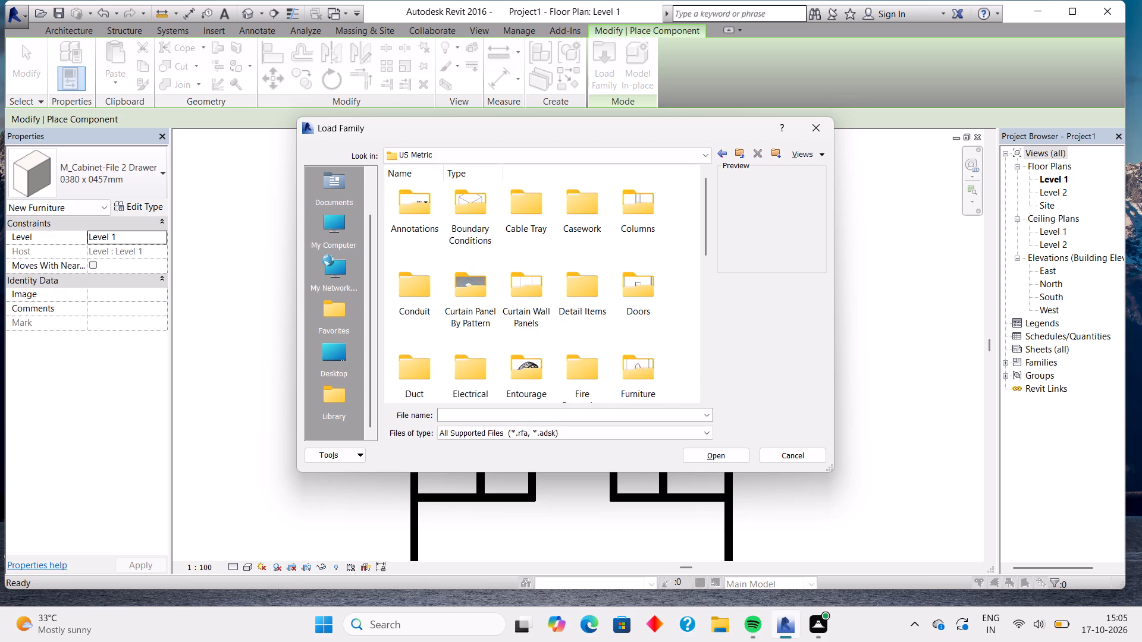
pyautogui.doubleClick(636, 378)
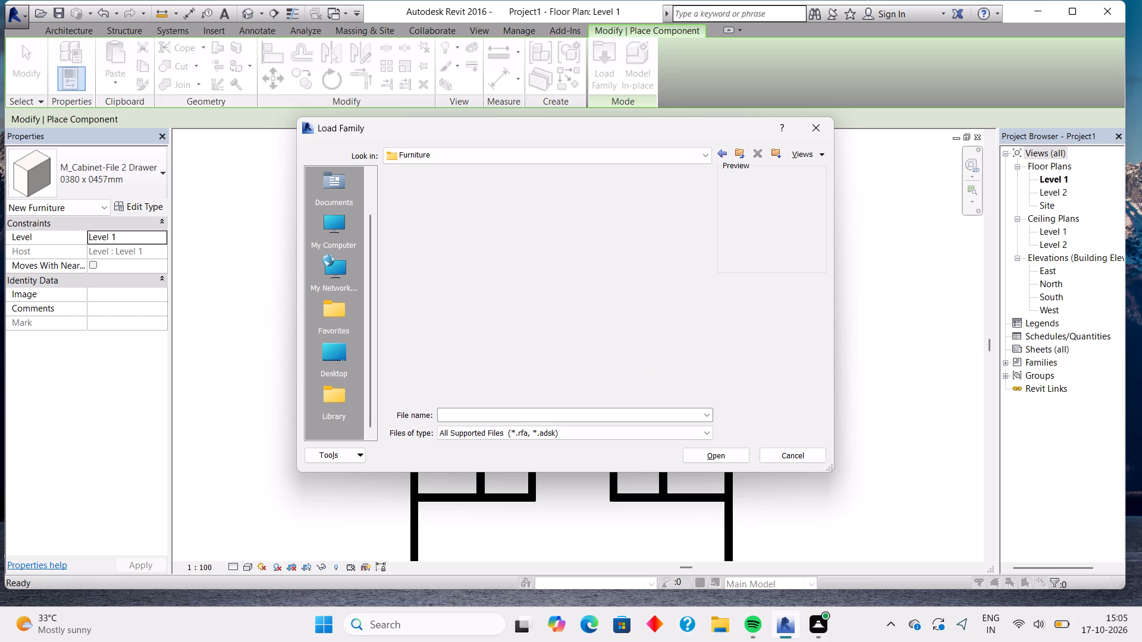
pyautogui.doubleClick(481, 287)
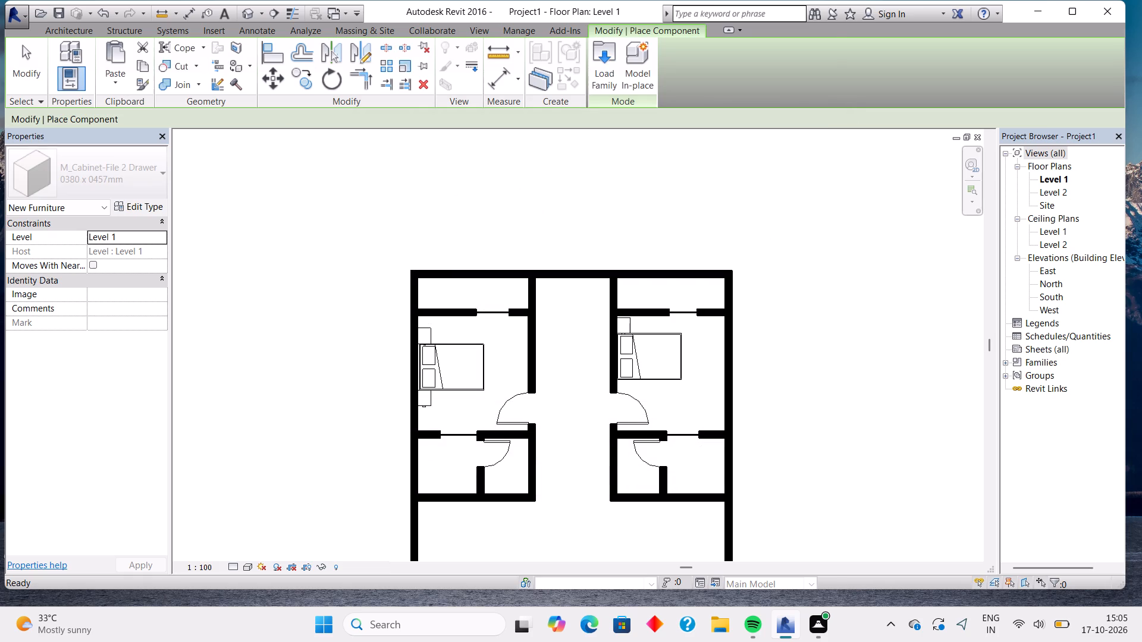
# Place an M_TV Stand against the right wall of each upper bedroom, rotated to face the bed and aligned with its centre.
pyautogui.scroll(3, 515, 357)
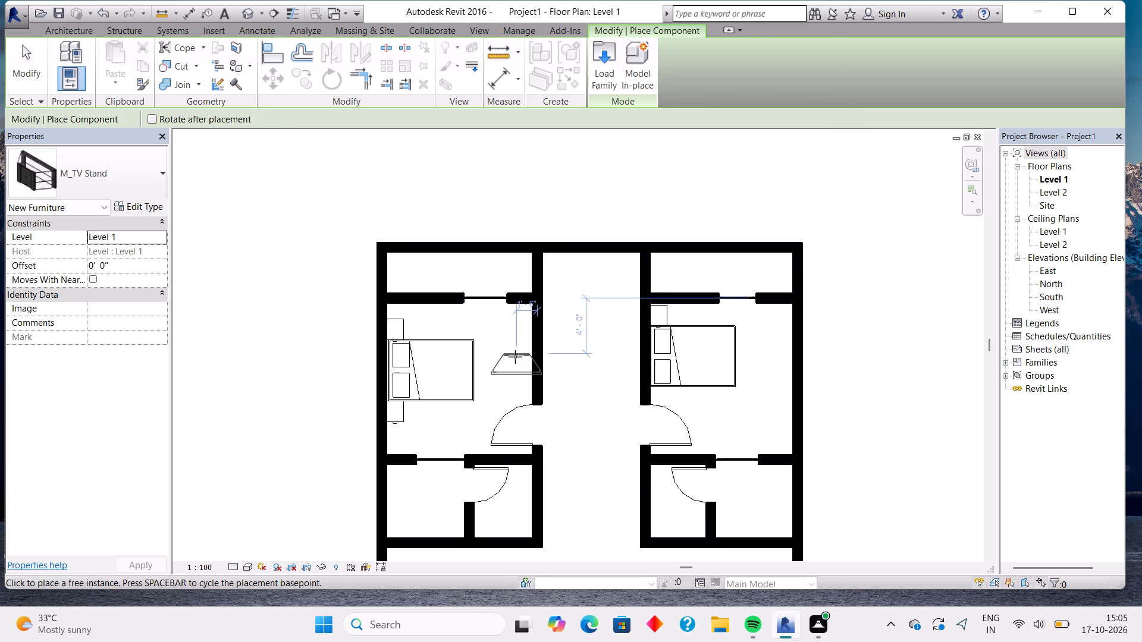
pyautogui.press('space')
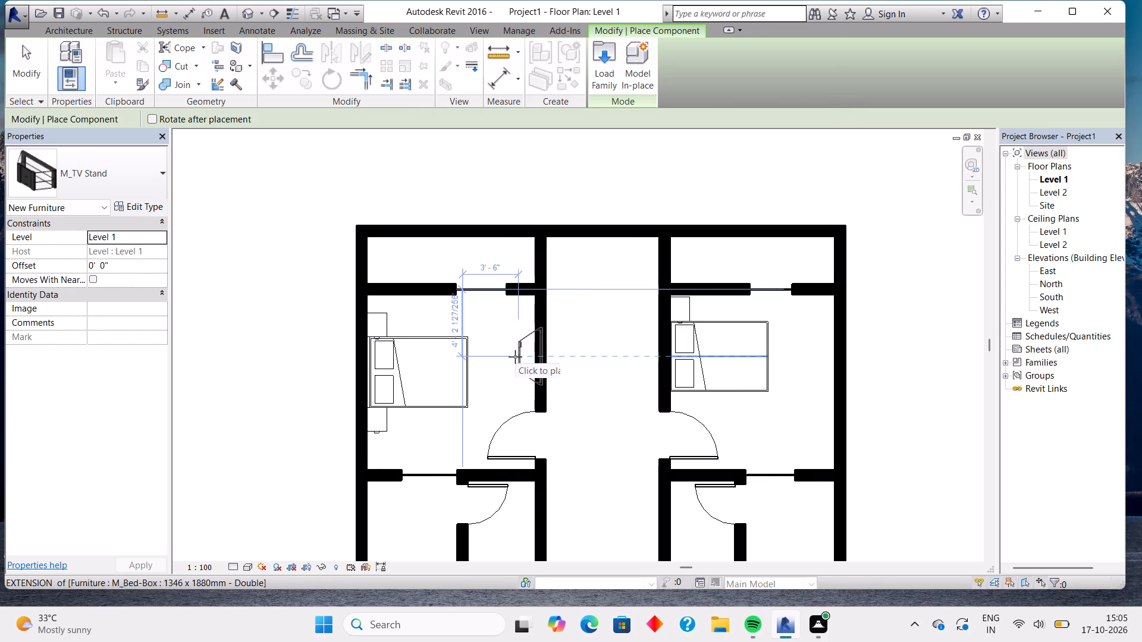
pyautogui.press('space')
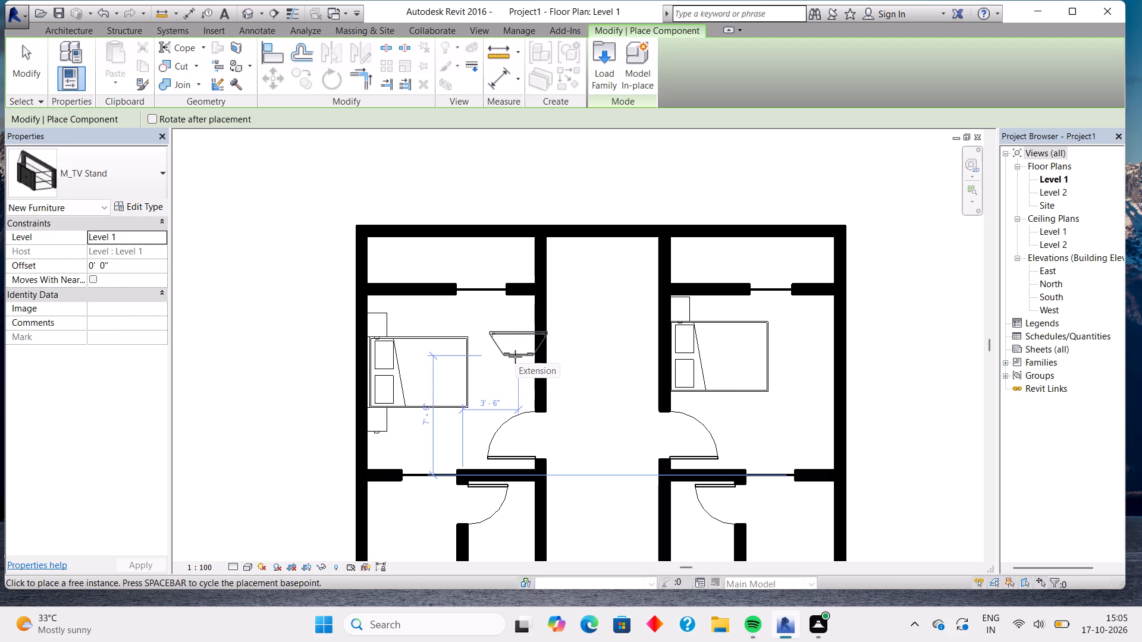
pyautogui.press('space')
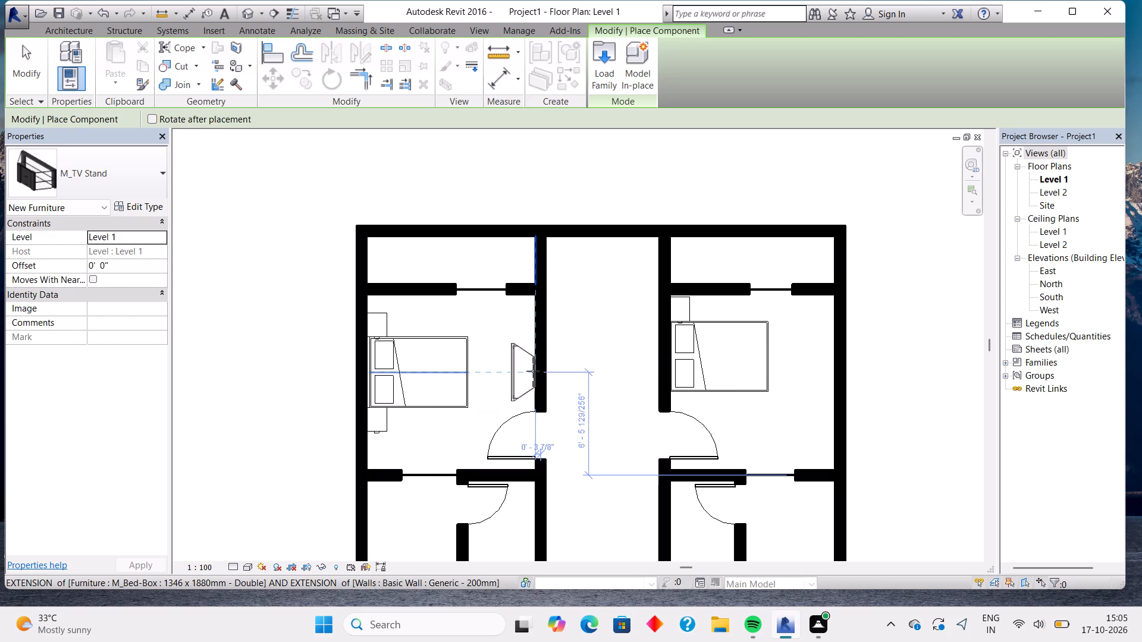
pyautogui.click(533, 371)
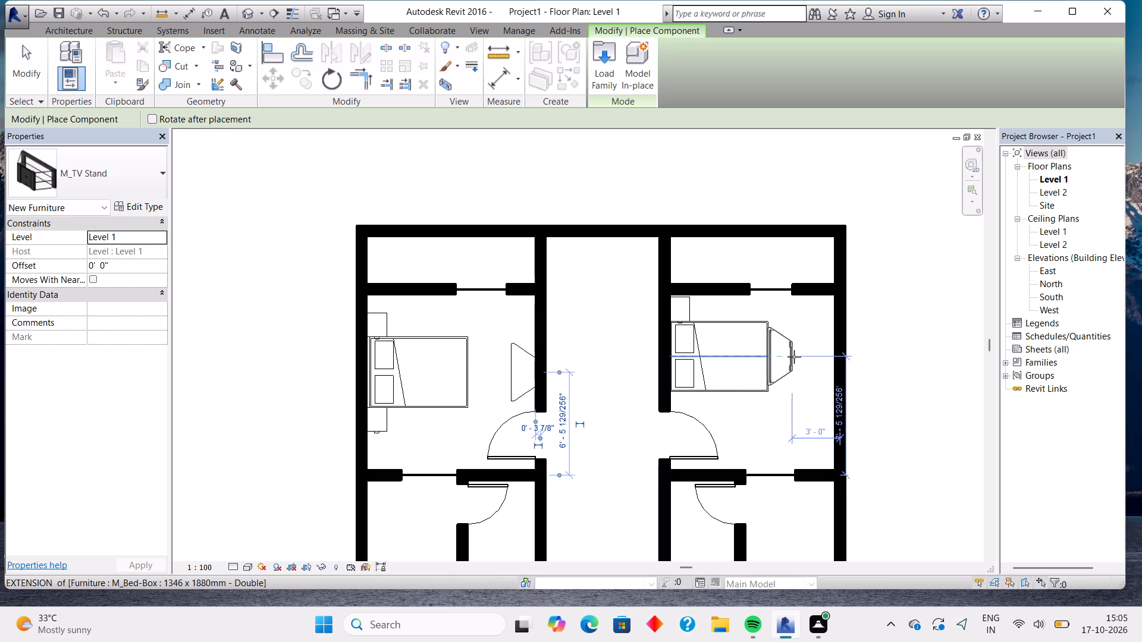
pyautogui.click(833, 359)
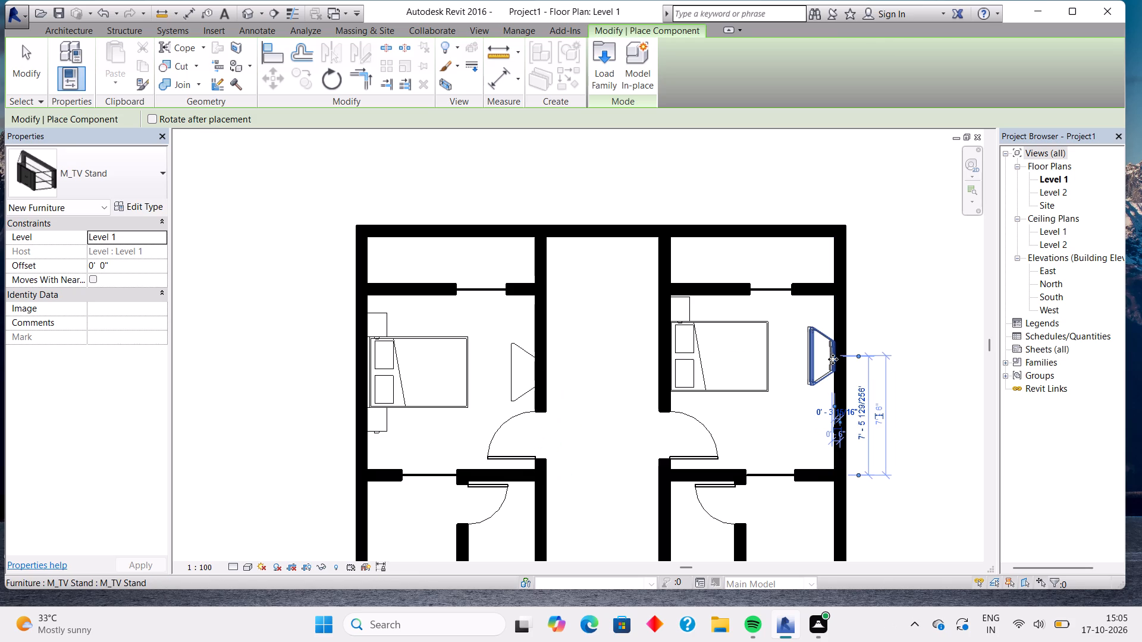
# Start loading another family for component placement.
pyautogui.click(607, 75)
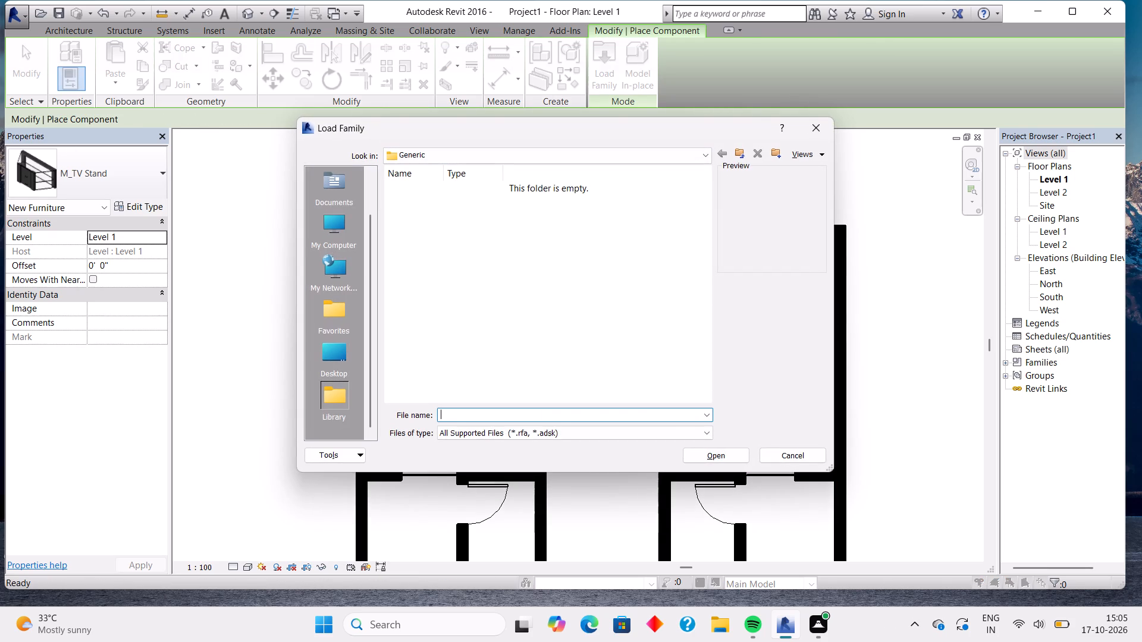
pyautogui.scroll(-4, 490, 331)
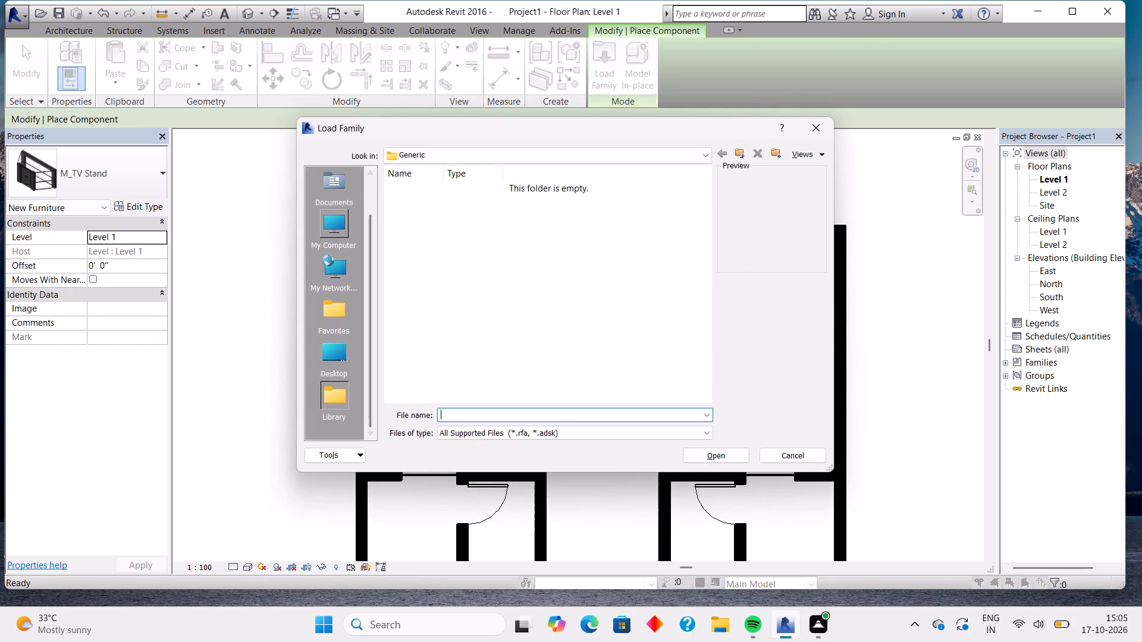
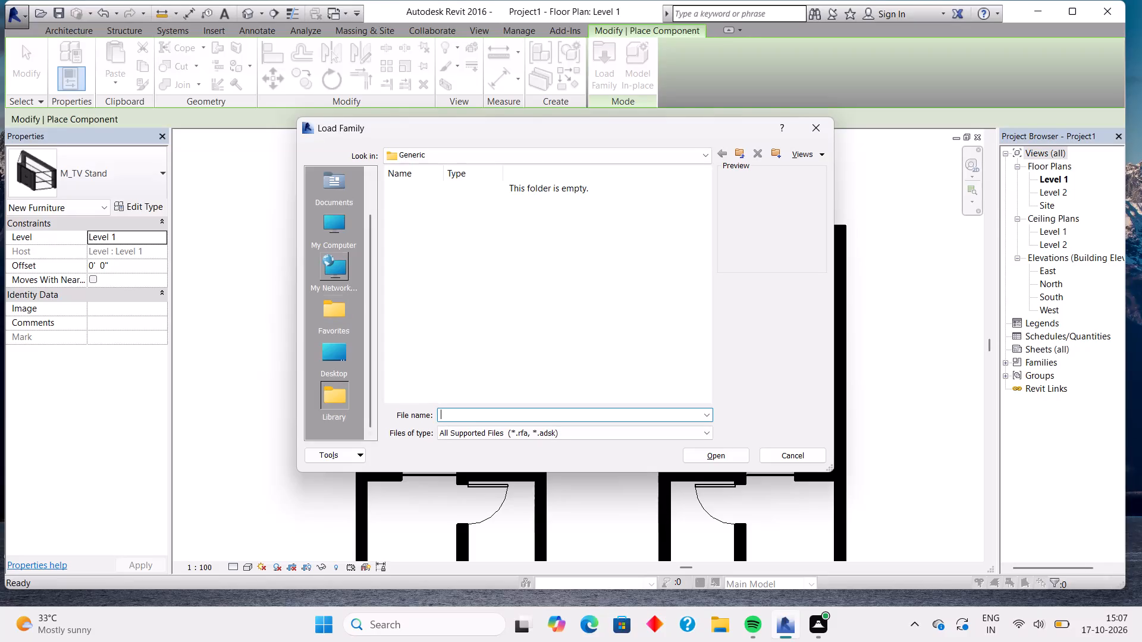
# Load the M_TV - Flat Screen family from the Furniture folder of the RVT 2016 US Metric library.
pyautogui.doubleClick(341, 228)
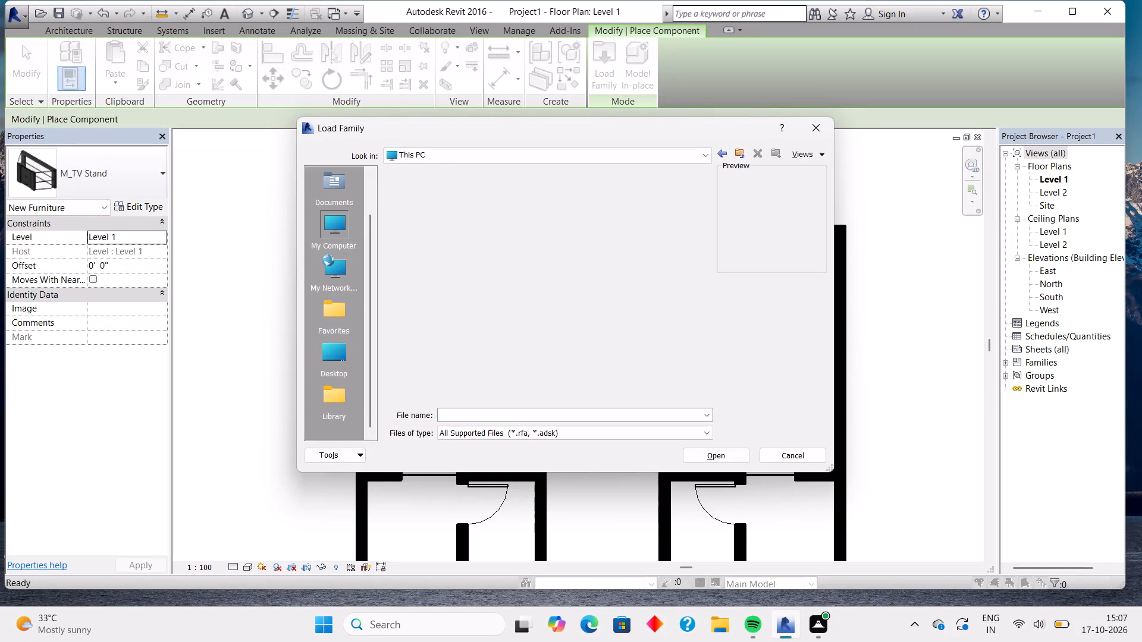
pyautogui.doubleClick(425, 228)
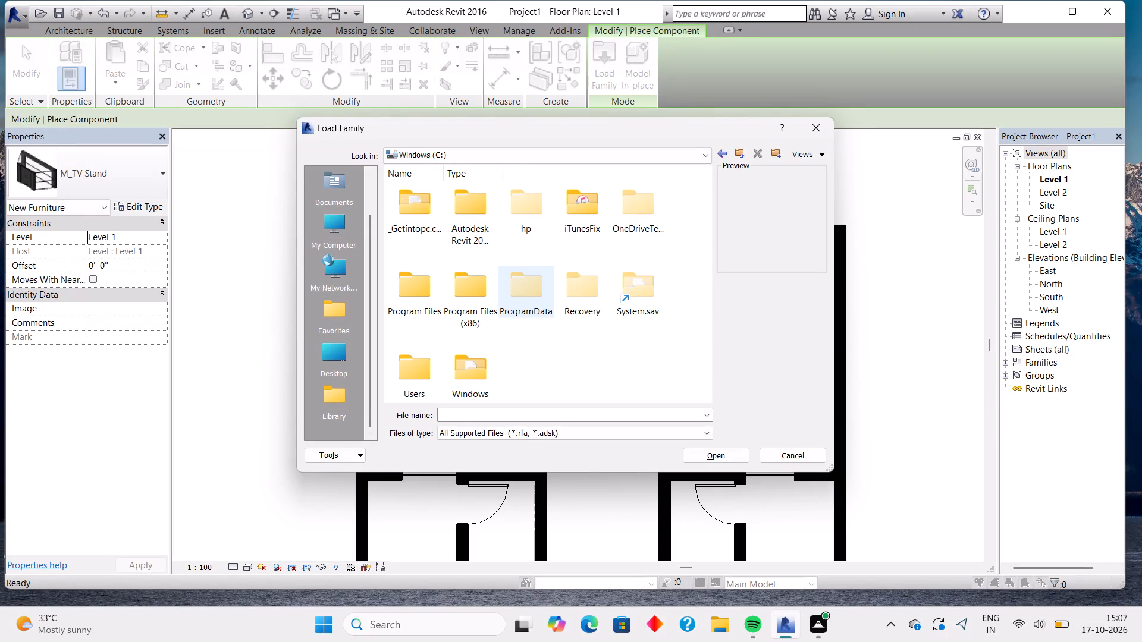
pyautogui.doubleClick(484, 222)
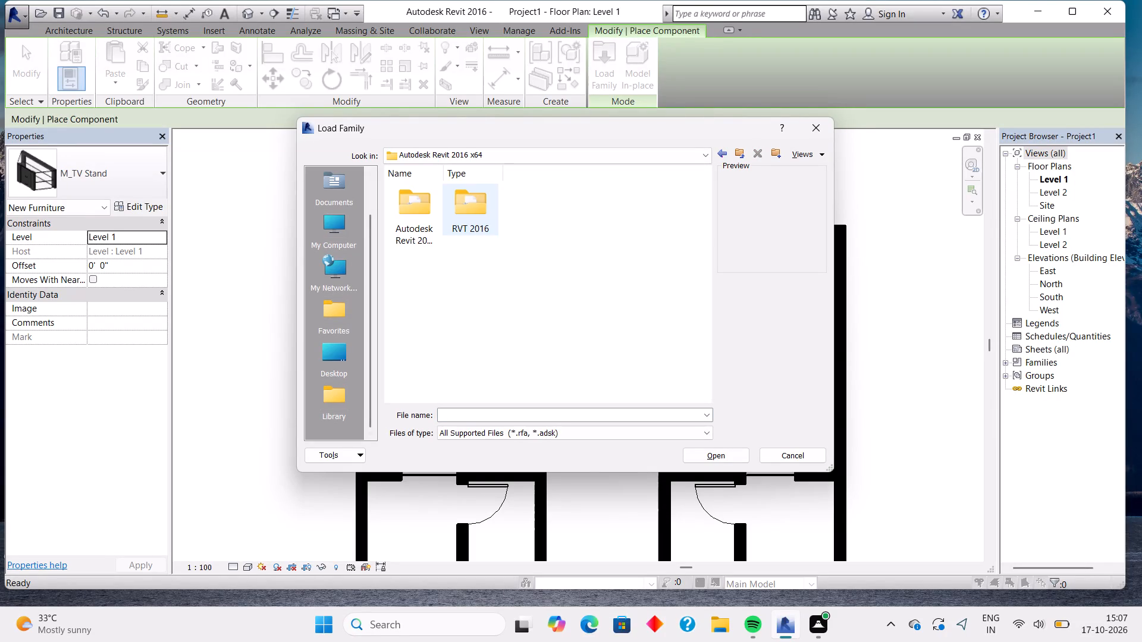
pyautogui.doubleClick(483, 218)
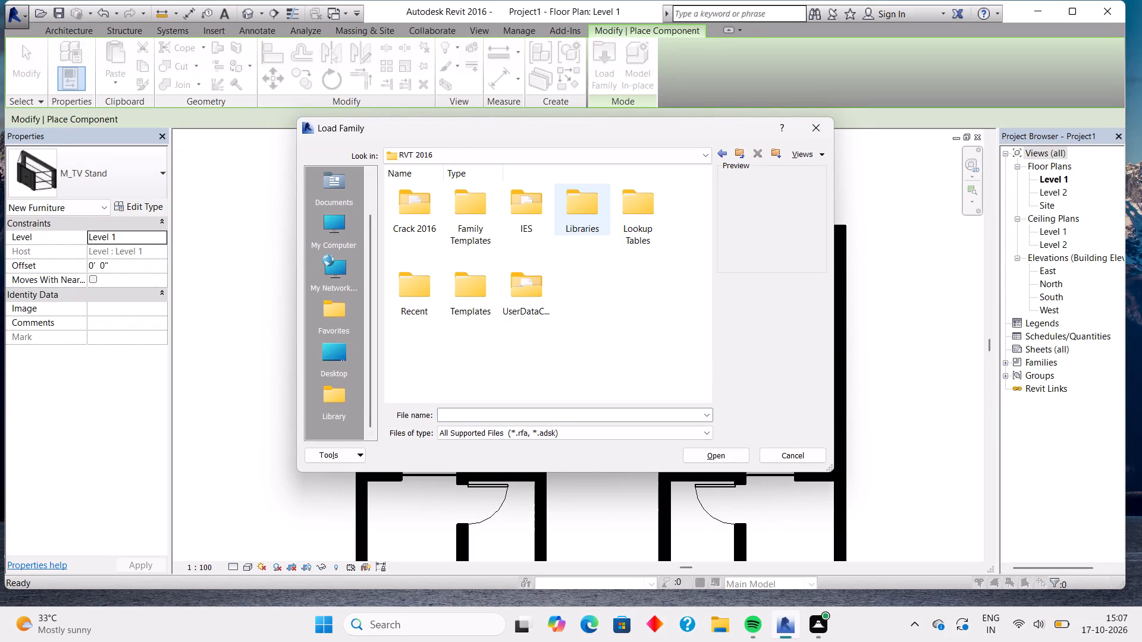
pyautogui.doubleClick(588, 208)
pyautogui.doubleClick(476, 216)
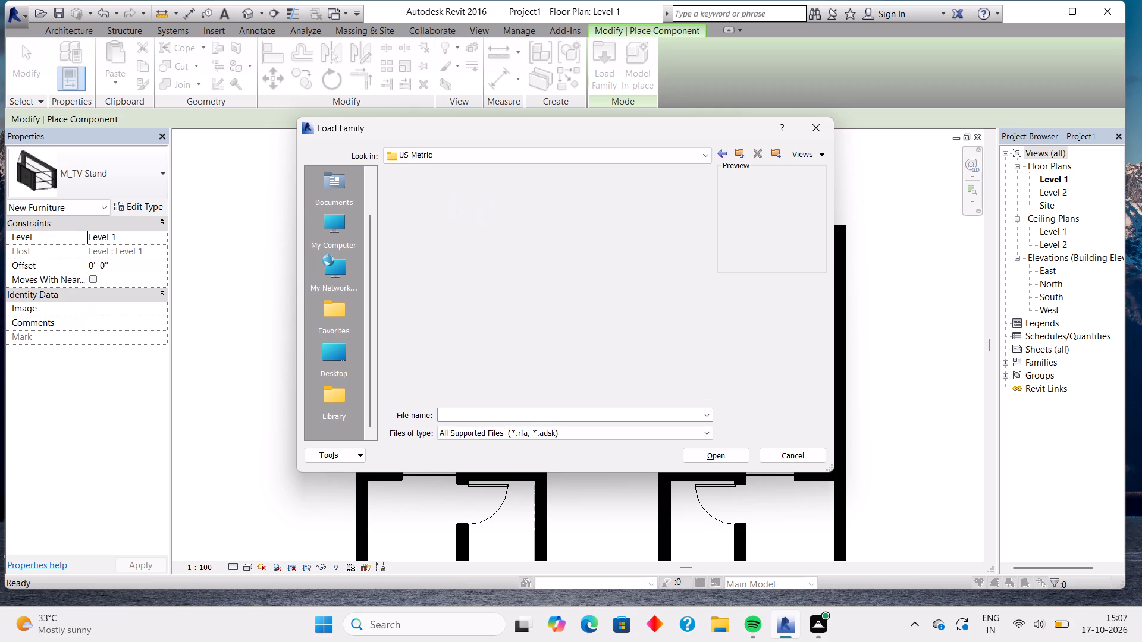
pyautogui.doubleClick(635, 369)
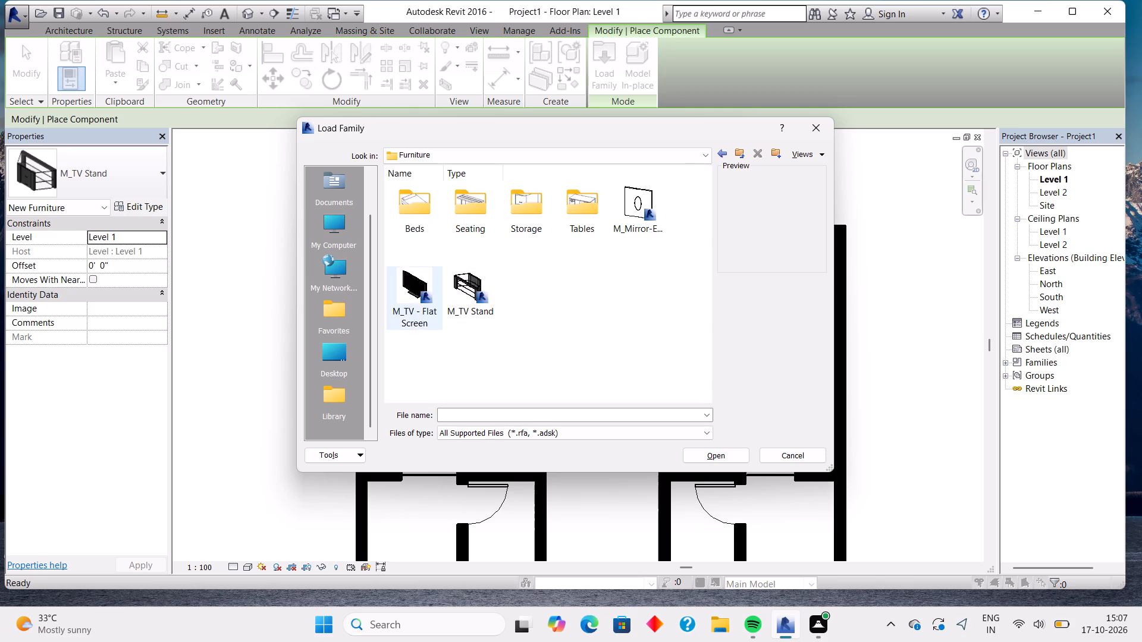
pyautogui.doubleClick(419, 287)
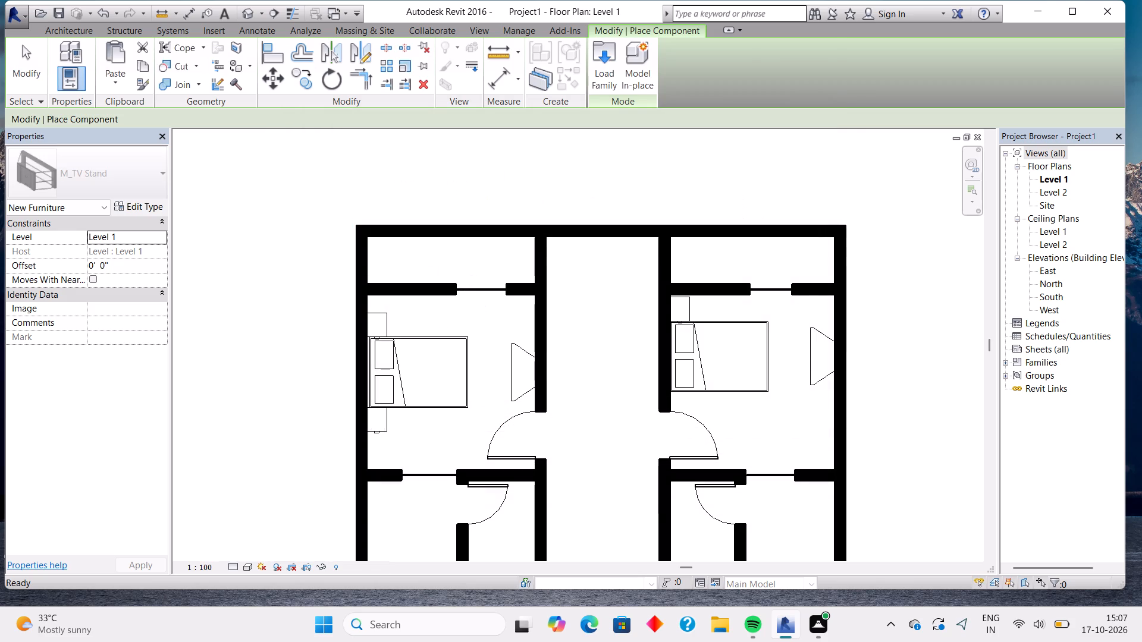
# Place a rotated 0810mm flat-screen TV on the TV stand in each of the two bedrooms, facing the bed.
pyautogui.press('space')
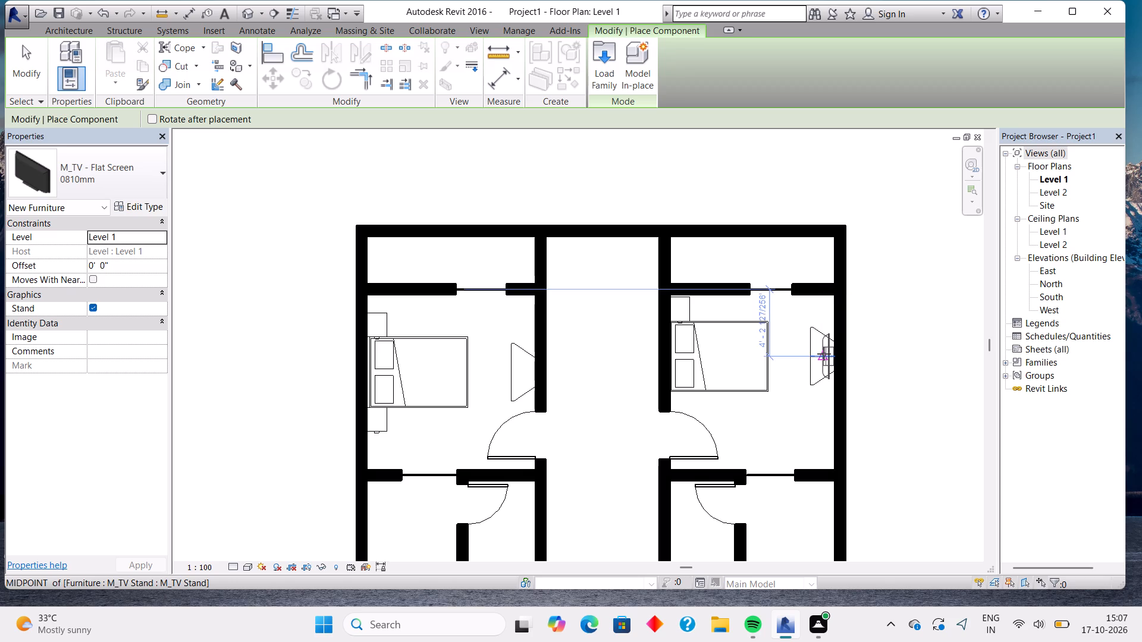
pyautogui.press('space')
pyautogui.press('space')
pyautogui.click(824, 354)
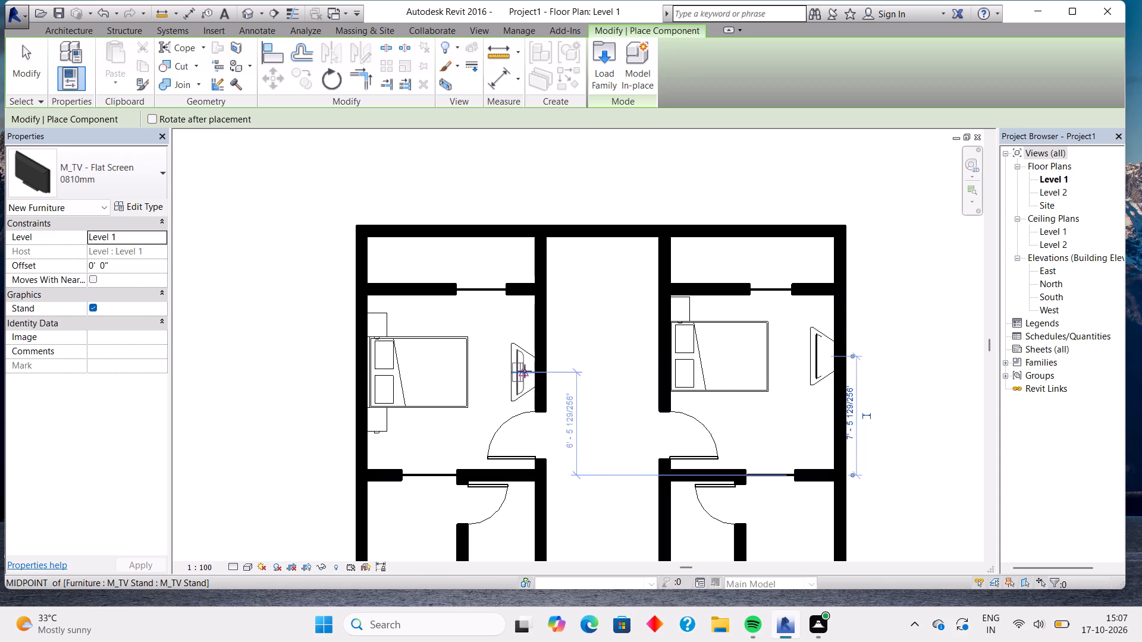
pyautogui.scroll(8, 525, 371)
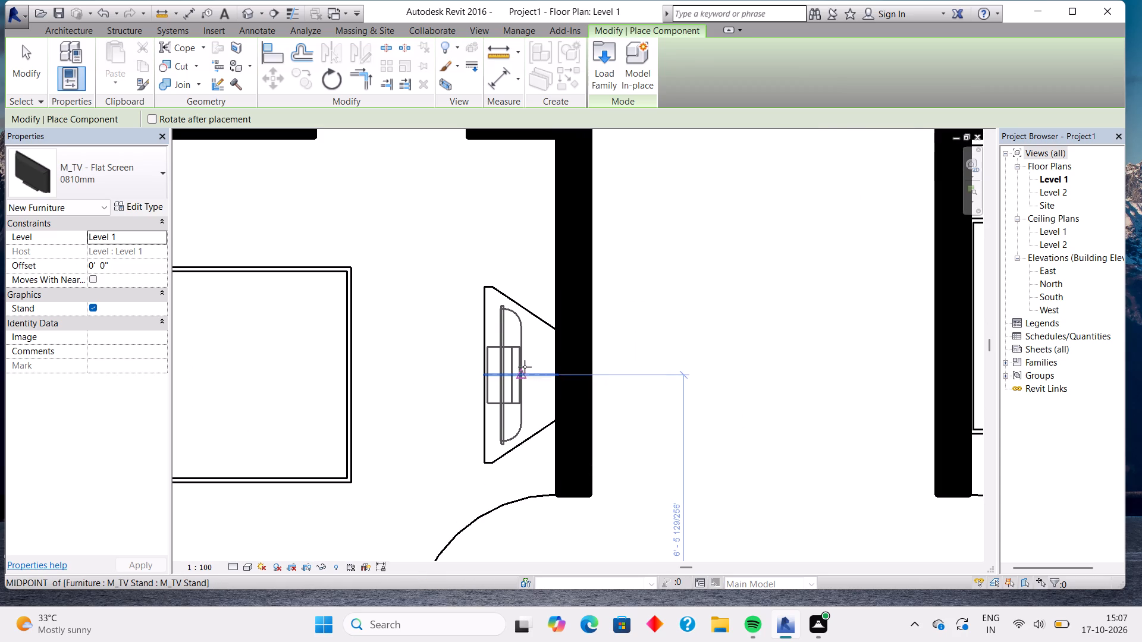
pyautogui.click(525, 367)
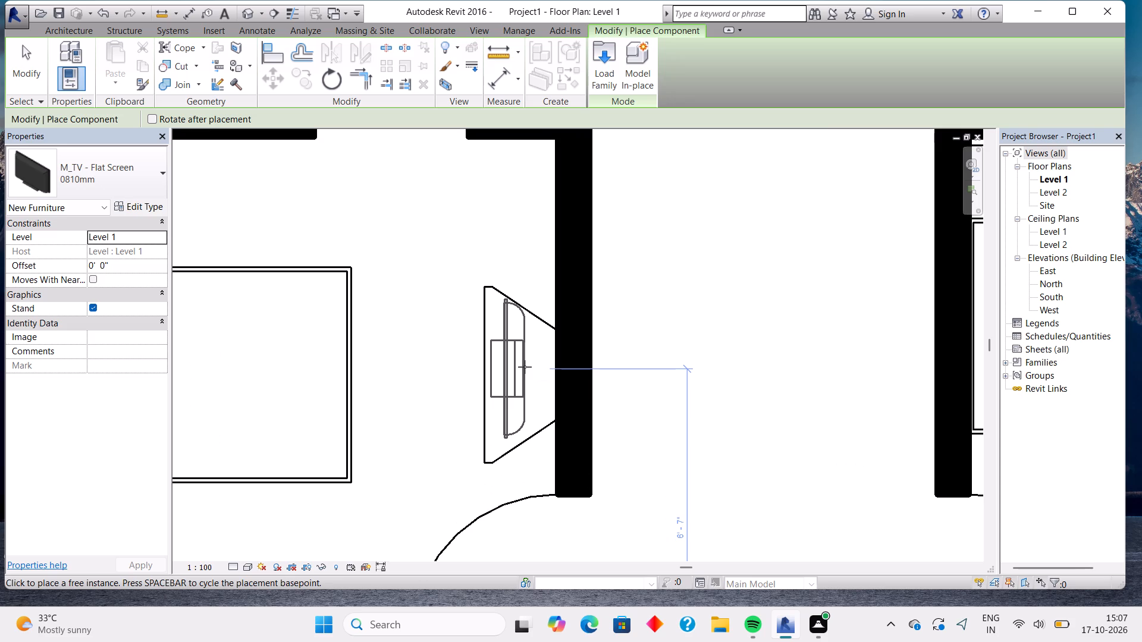
pyautogui.scroll(-4, 741, 322)
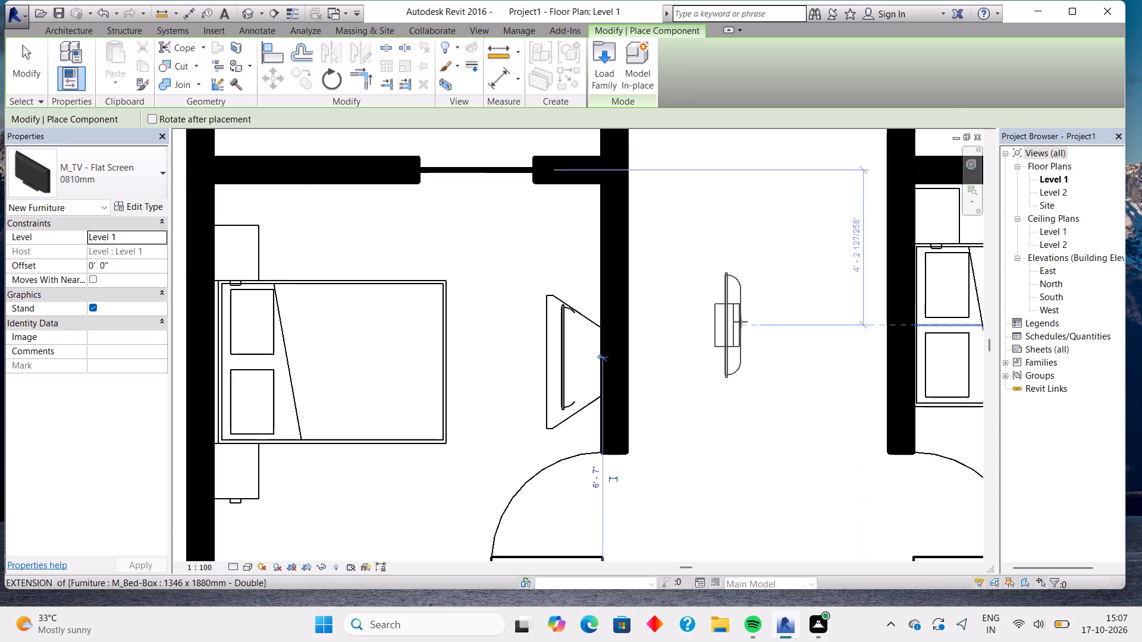
pyautogui.scroll(-4, 741, 322)
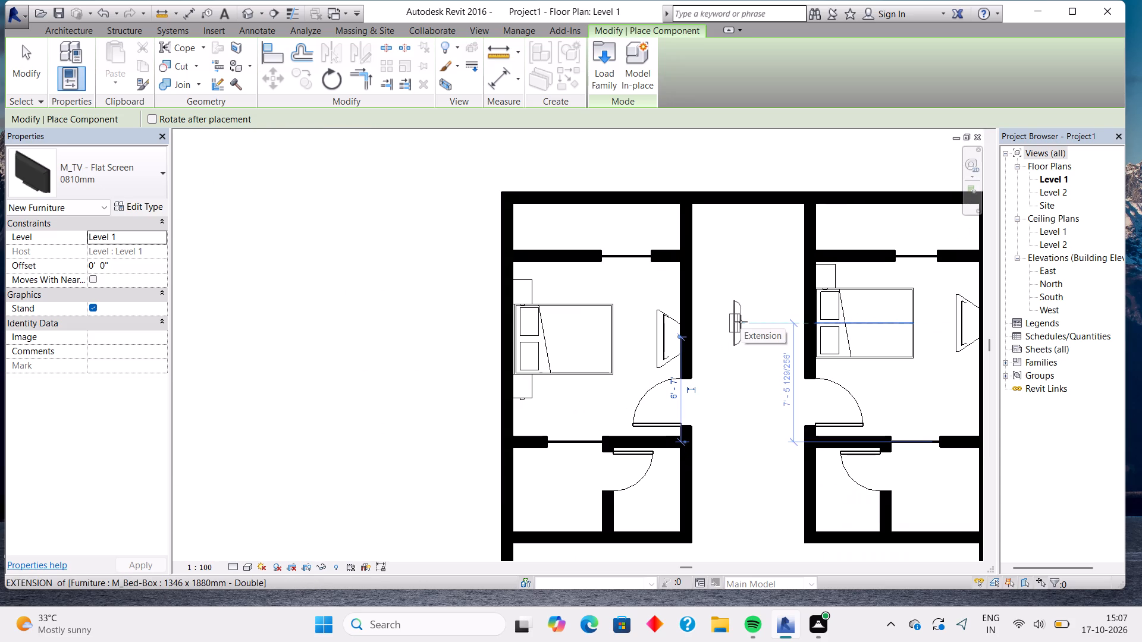
pyautogui.press('Escape')
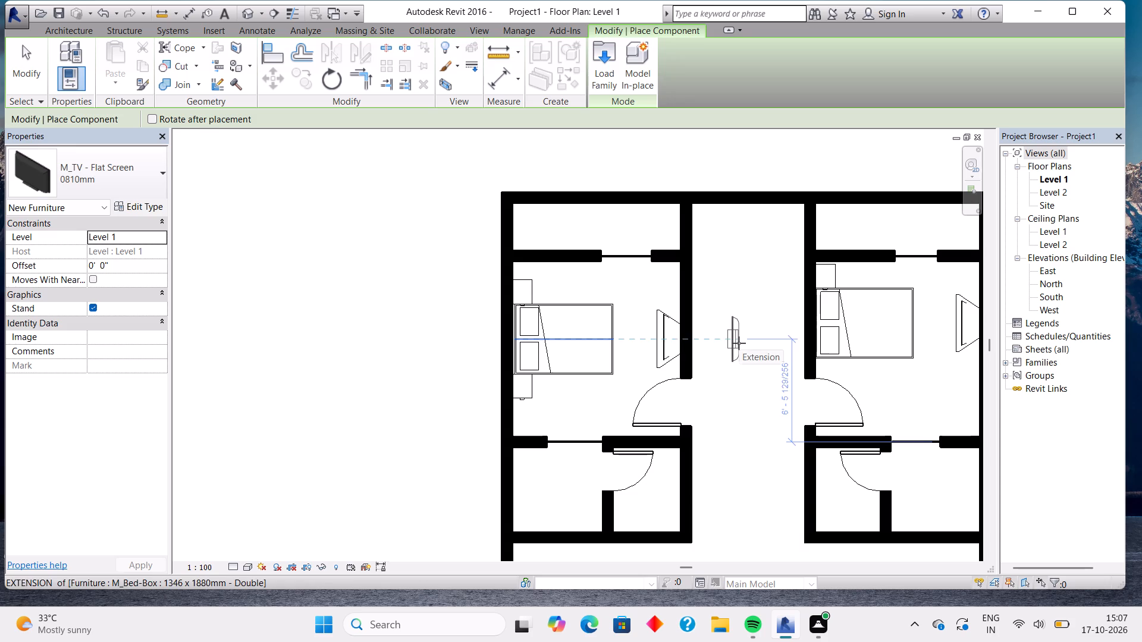
pyautogui.moveTo(746, 392); pyautogui.dragTo(632, 221, button='middle')
pyautogui.scroll(-2, 686, 422)
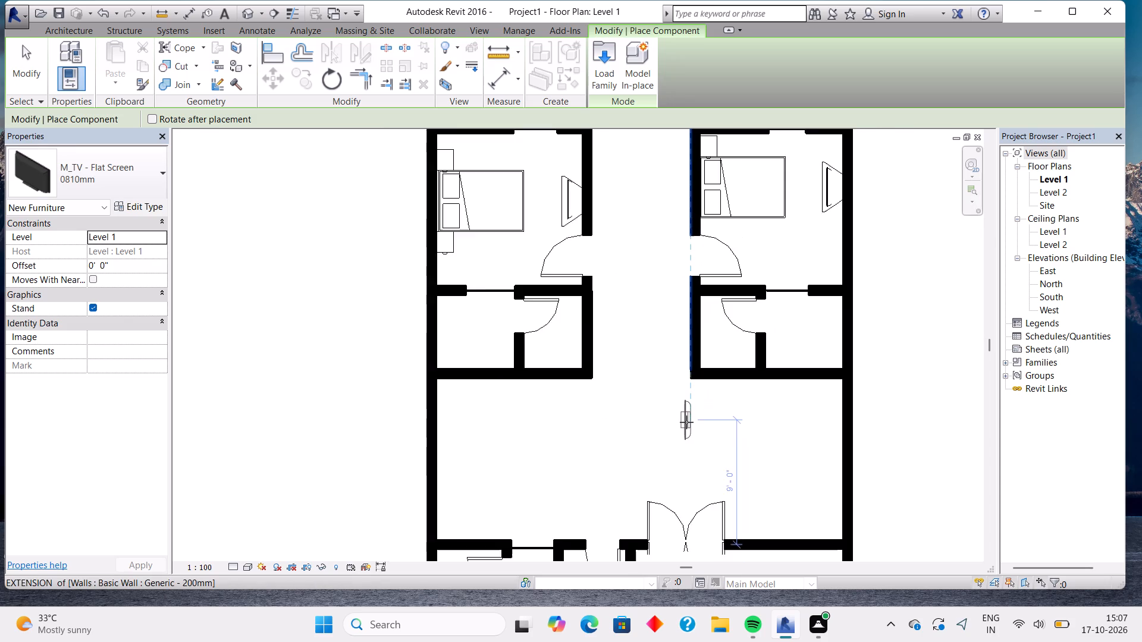
pyautogui.scroll(-4, 686, 422)
pyautogui.moveTo(688, 429); pyautogui.dragTo(619, 350, button='middle')
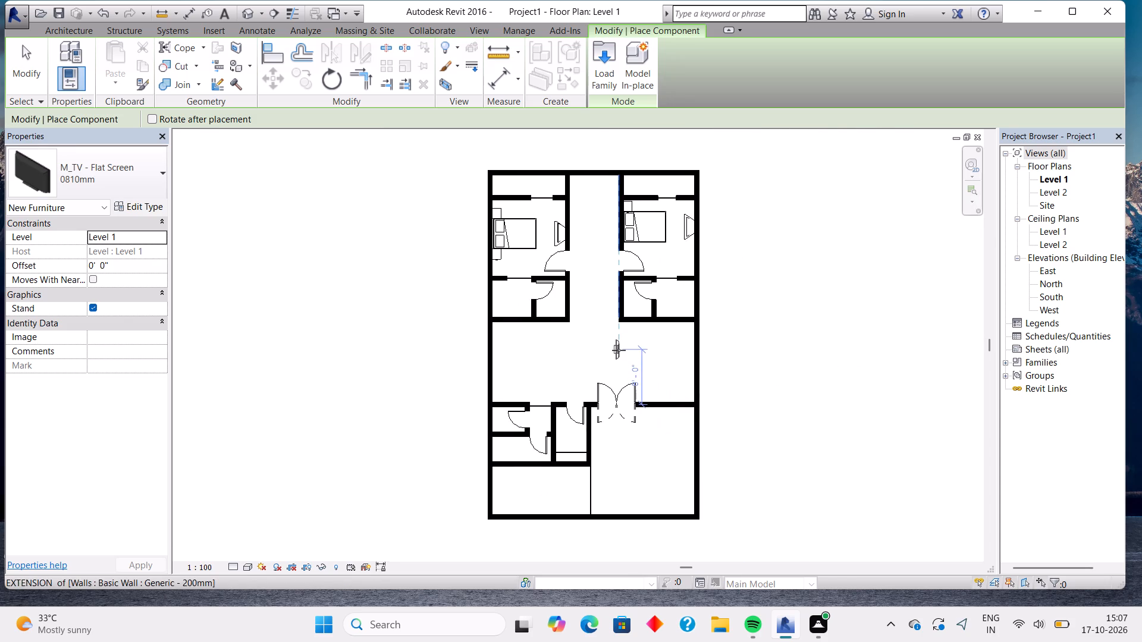
pyautogui.press('Escape')
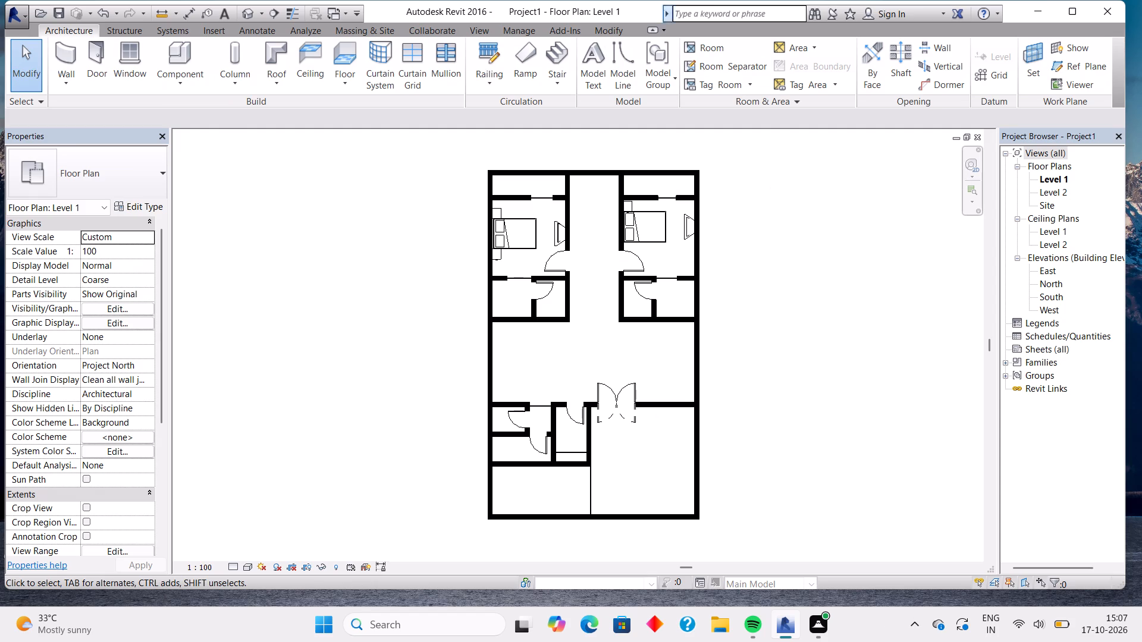
# Load the M_Toilet-Domestic-3D family from the US Metric library's Plumbing, Architectural, Fixtures, Water Closets folder.
pyautogui.click(171, 52)
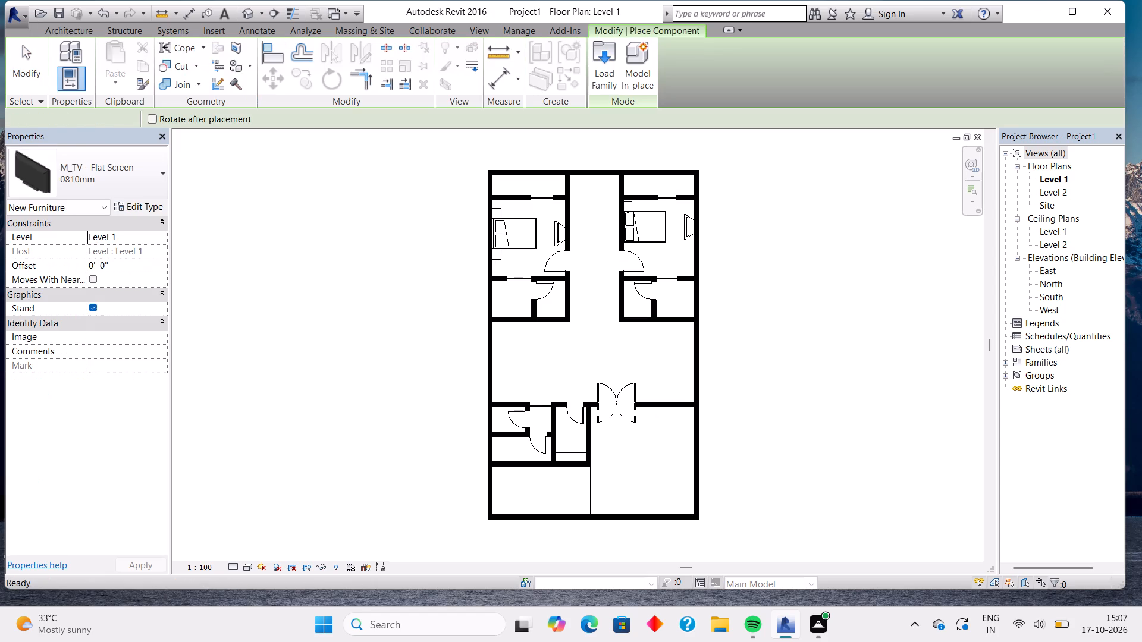
pyautogui.click(611, 56)
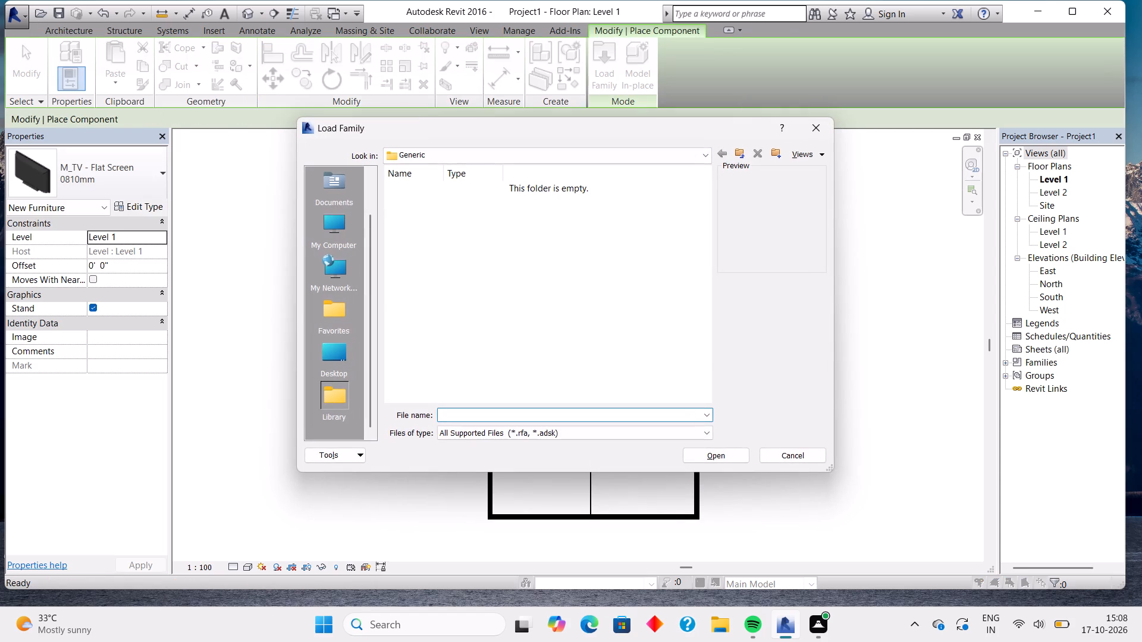
pyautogui.doubleClick(347, 227)
pyautogui.doubleClick(439, 224)
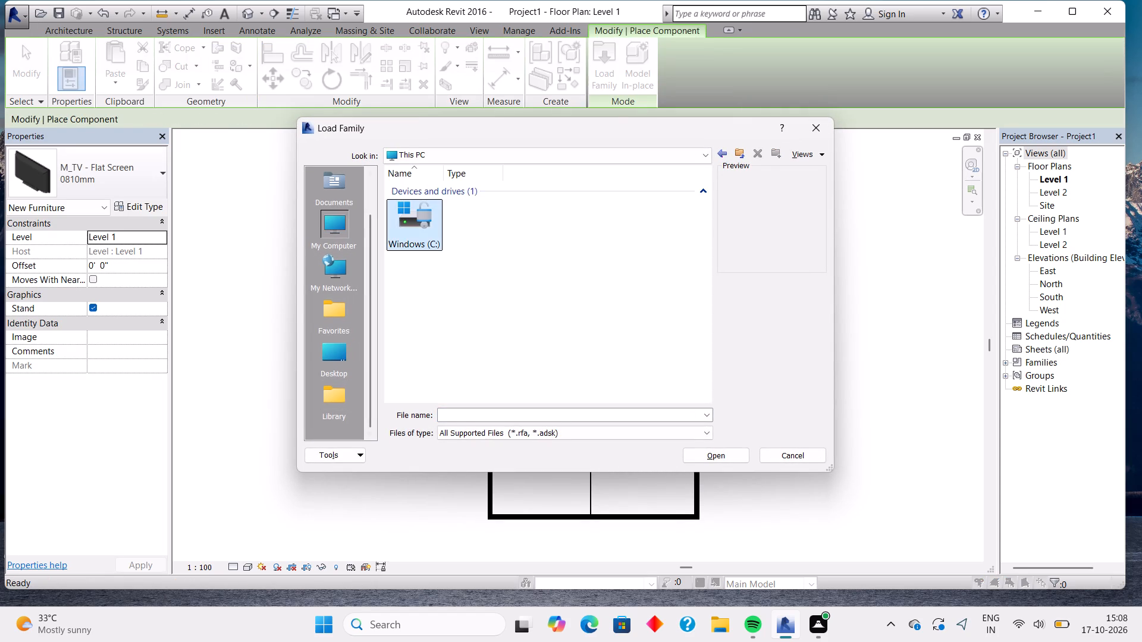
pyautogui.doubleClick(450, 213)
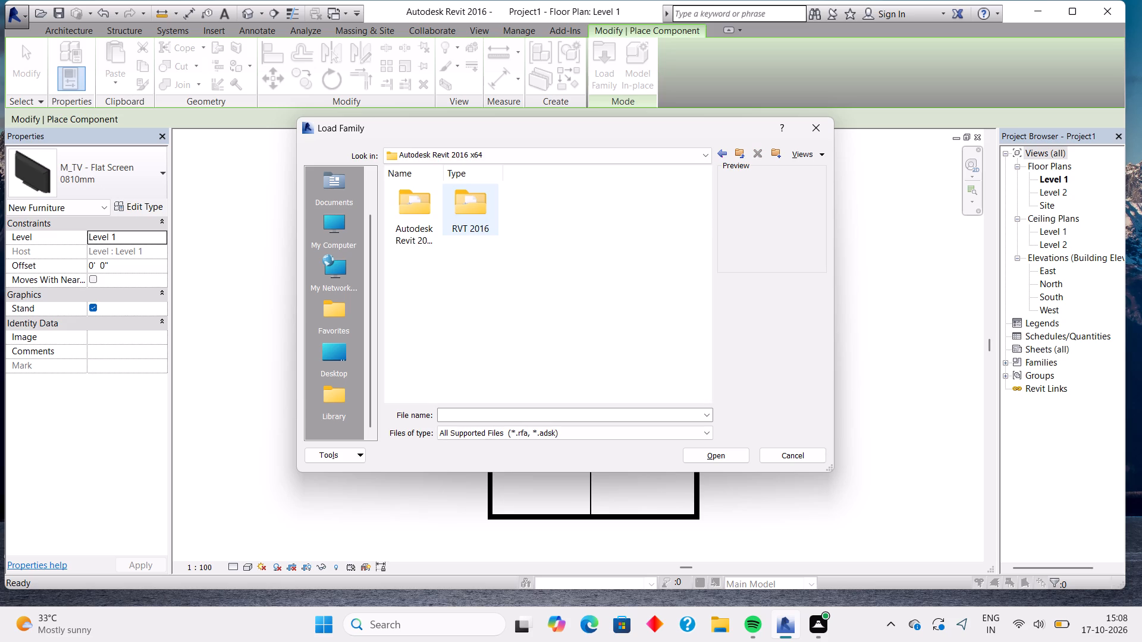
pyautogui.doubleClick(454, 200)
pyautogui.doubleClick(566, 210)
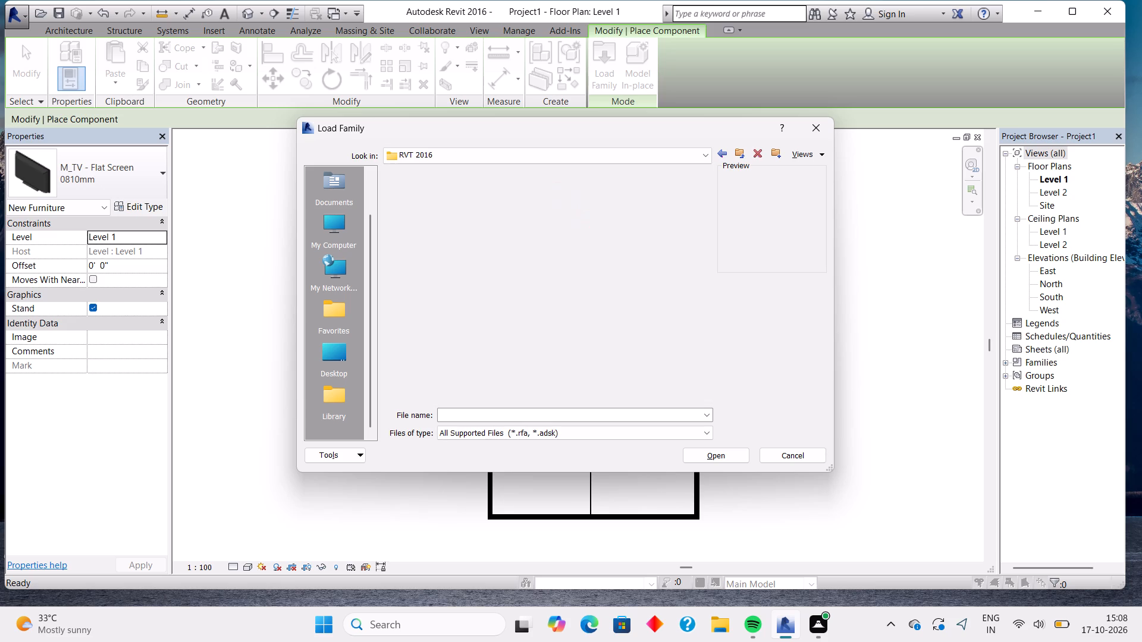
pyautogui.doubleClick(472, 226)
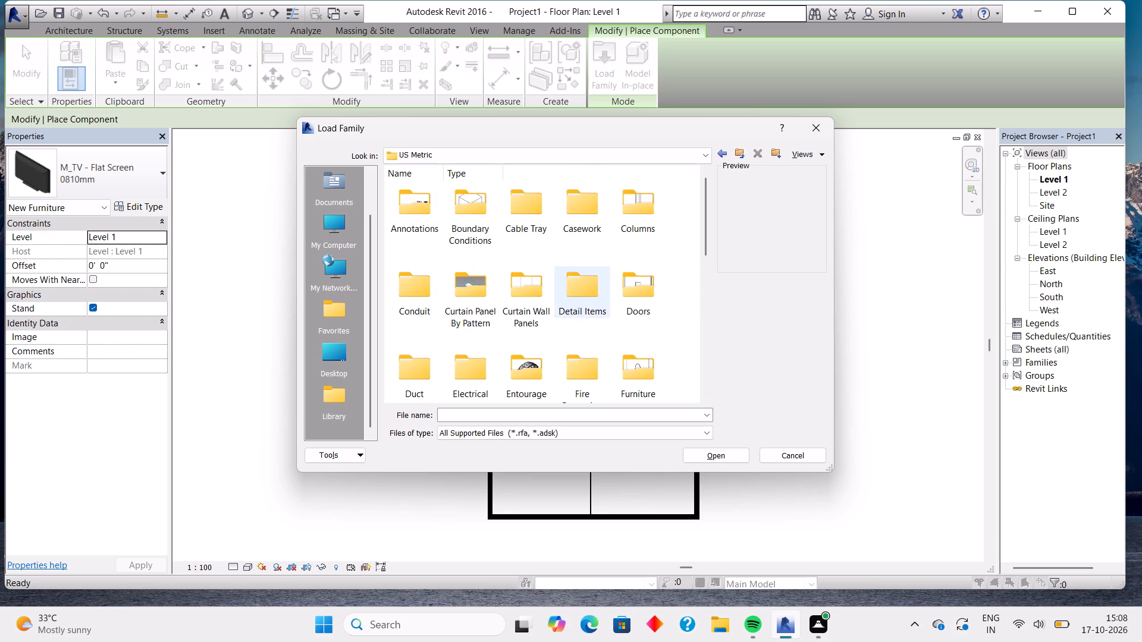
pyautogui.doubleClick(628, 361)
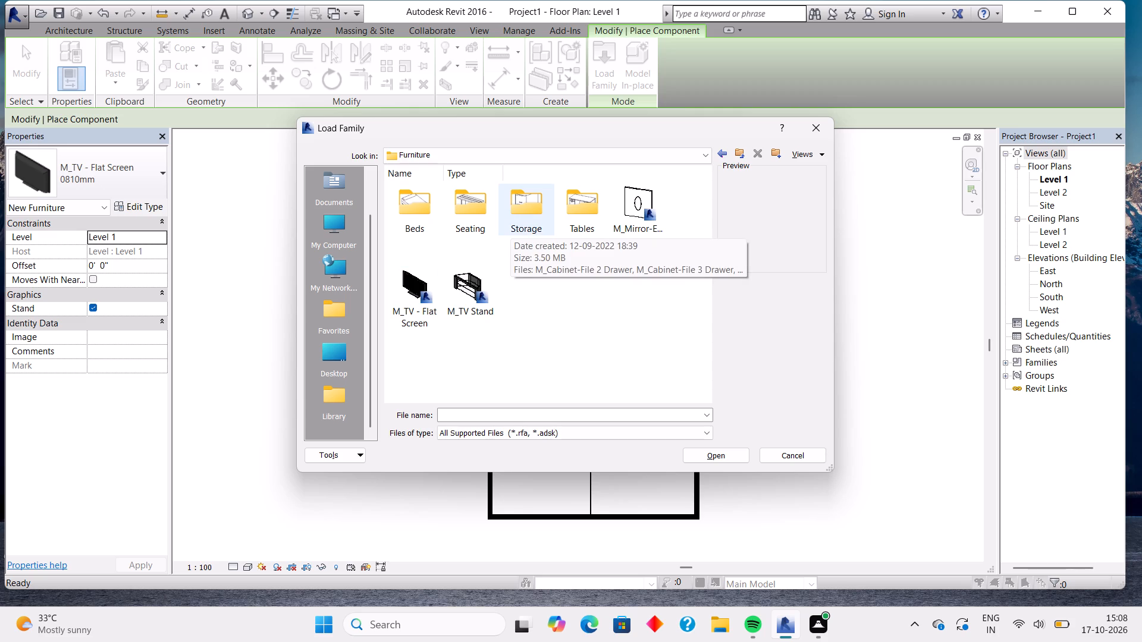
pyautogui.click(726, 153)
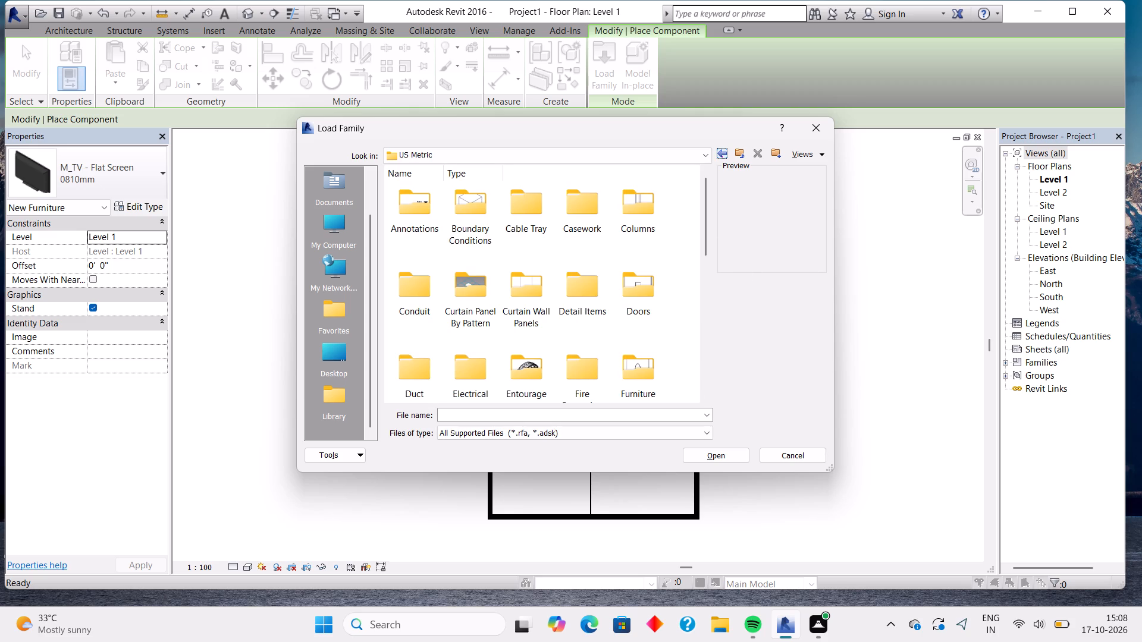
pyautogui.scroll(-1, 591, 288)
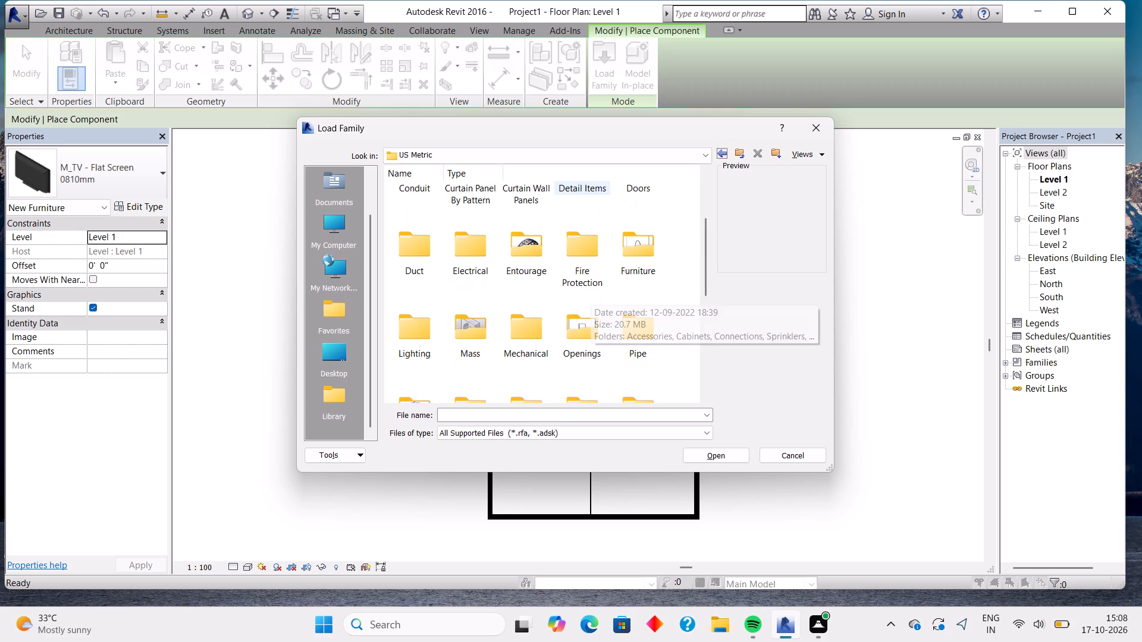
pyautogui.scroll(-1, 591, 288)
pyautogui.doubleClick(455, 291)
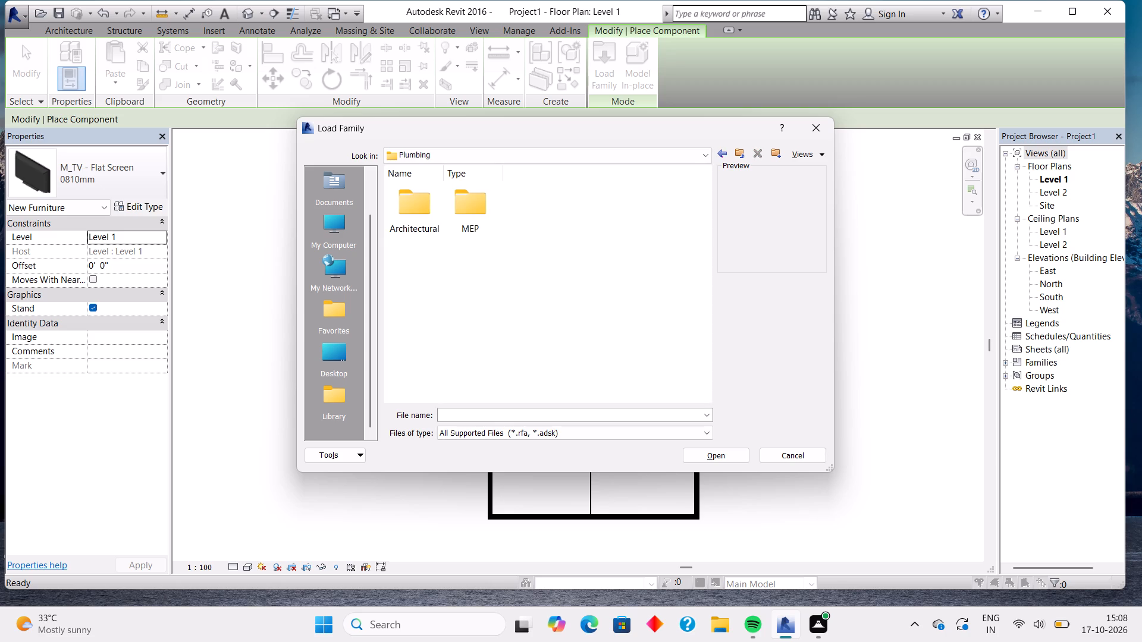
pyautogui.doubleClick(419, 207)
pyautogui.doubleClick(461, 212)
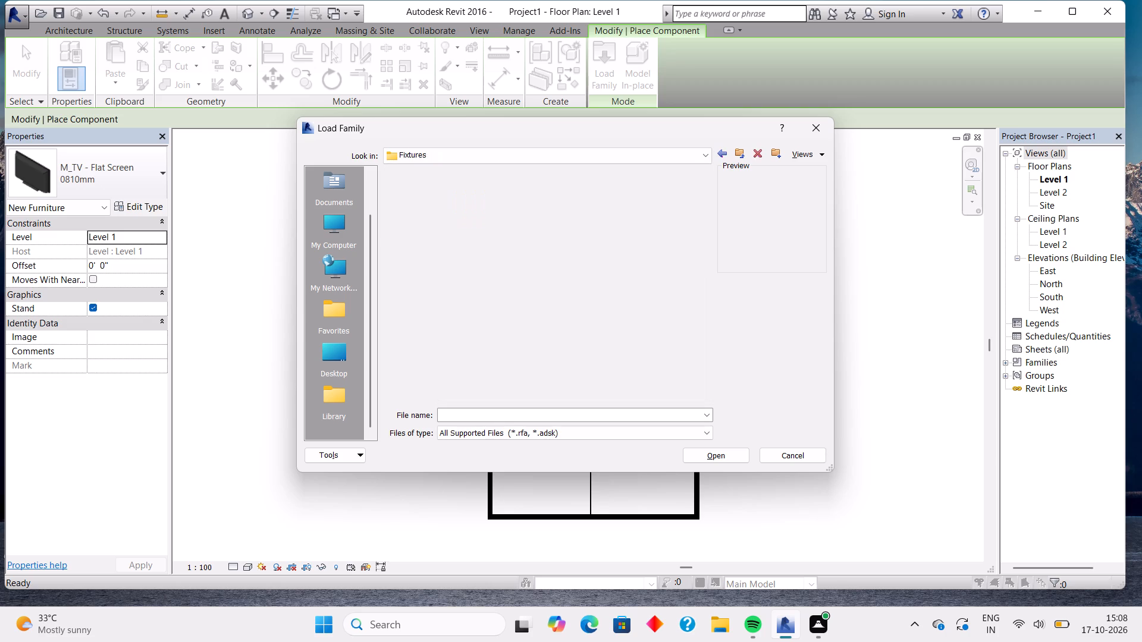
pyautogui.doubleClick(472, 282)
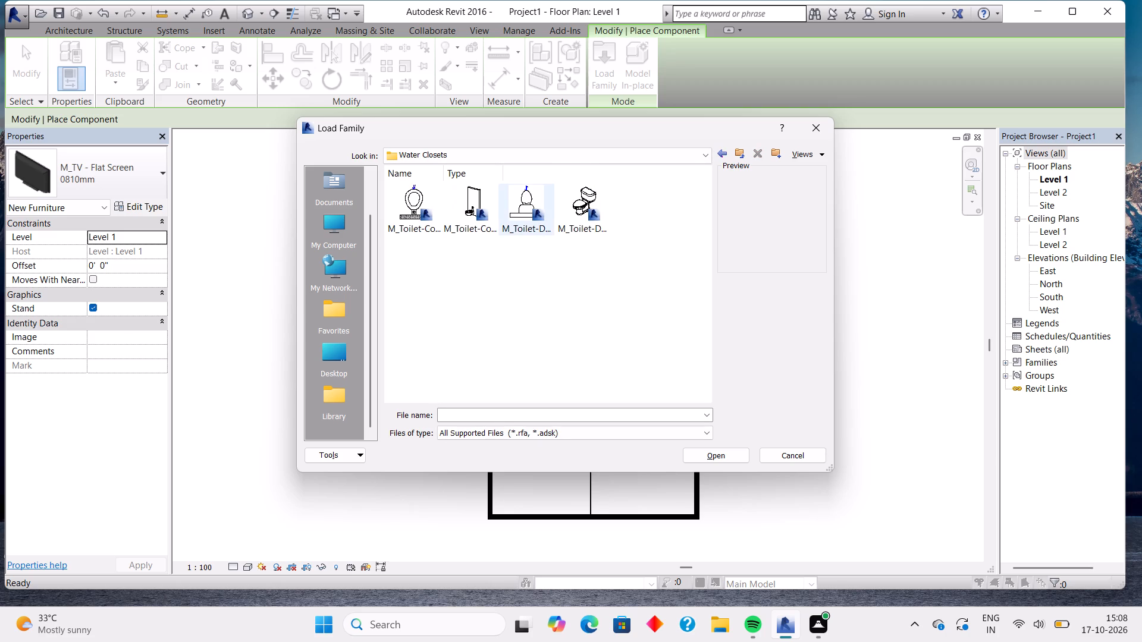
pyautogui.doubleClick(598, 204)
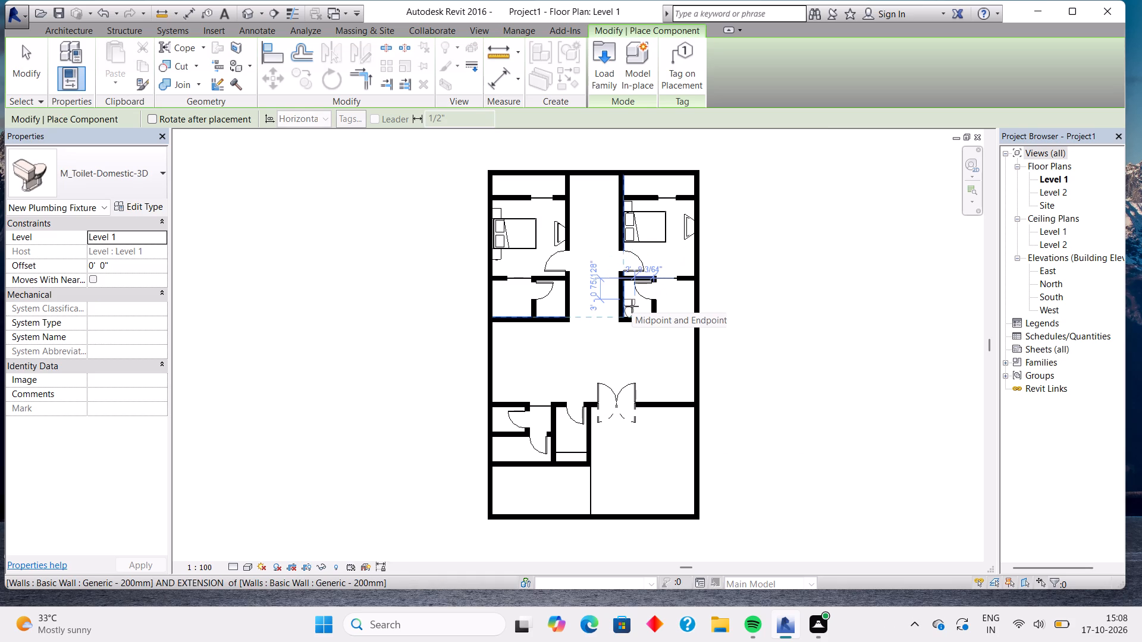
# Place a rotated M_Toilet-Domestic-3D against the lower wall of each of the two bathrooms below the bedrooms.
pyautogui.press('space')
pyautogui.press('space')
pyautogui.press('space')
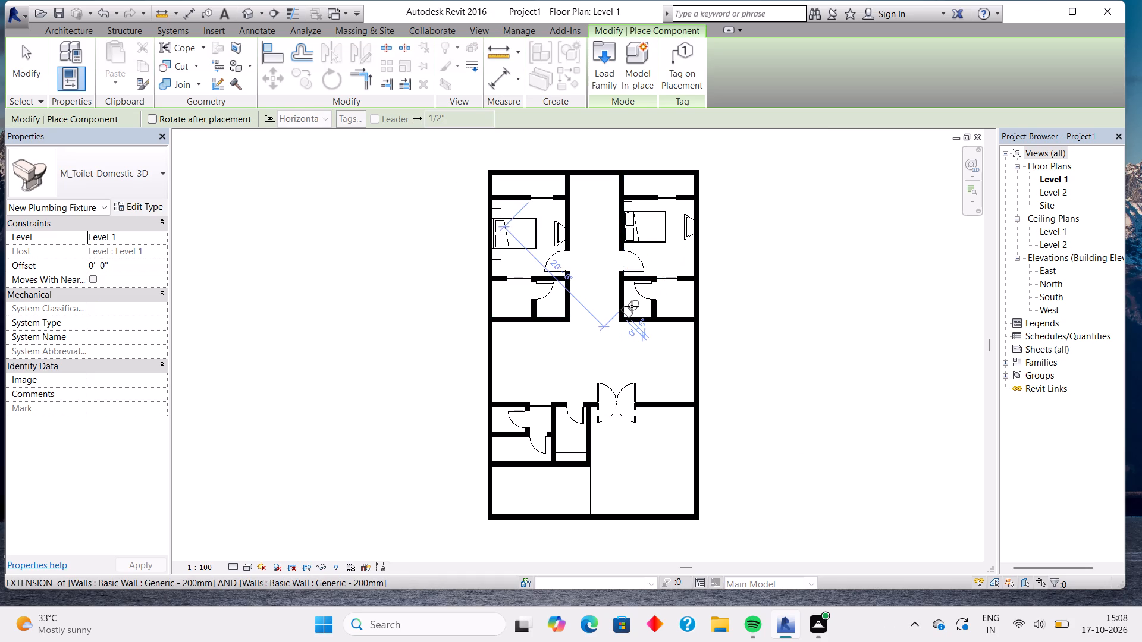
pyautogui.press('space')
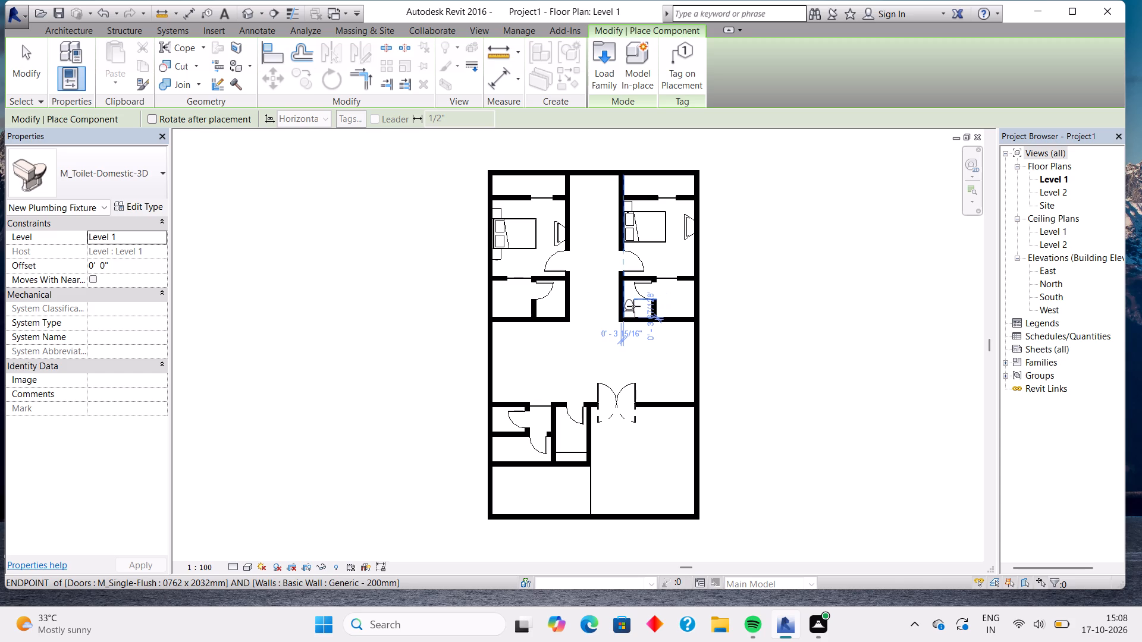
pyautogui.scroll(2, 633, 306)
pyautogui.click(633, 306)
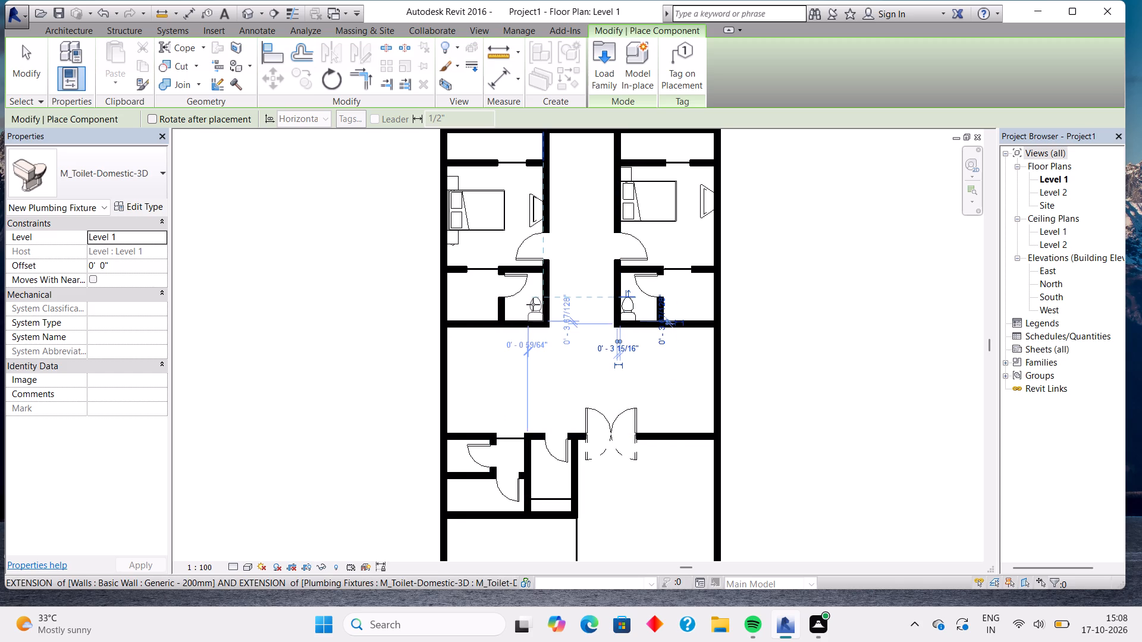
pyautogui.click(527, 303)
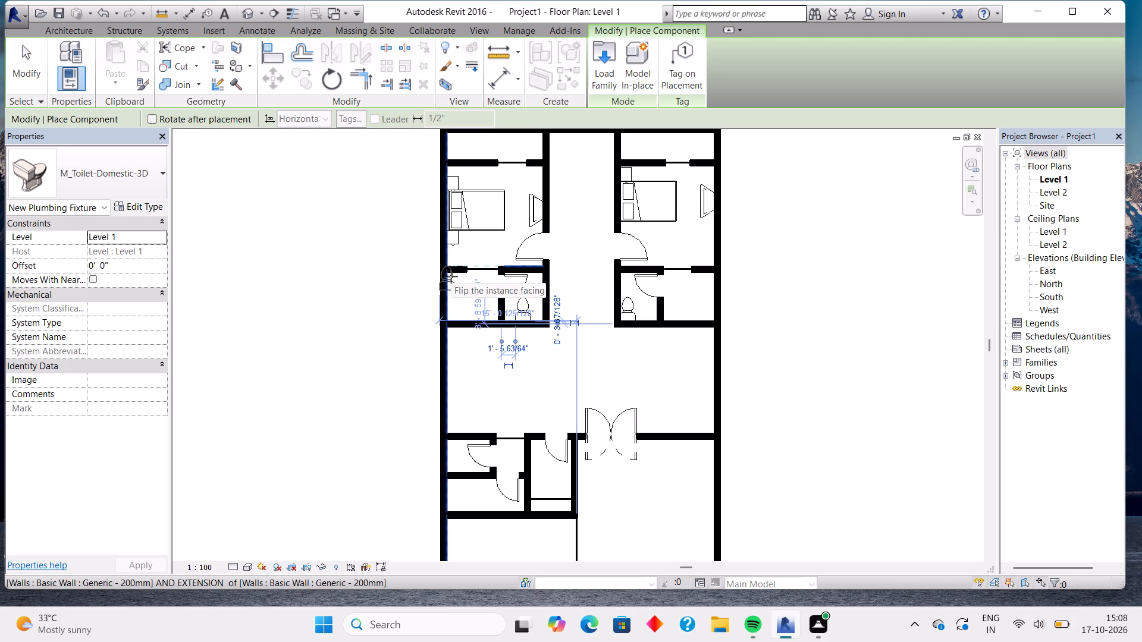
pyautogui.press('Escape')
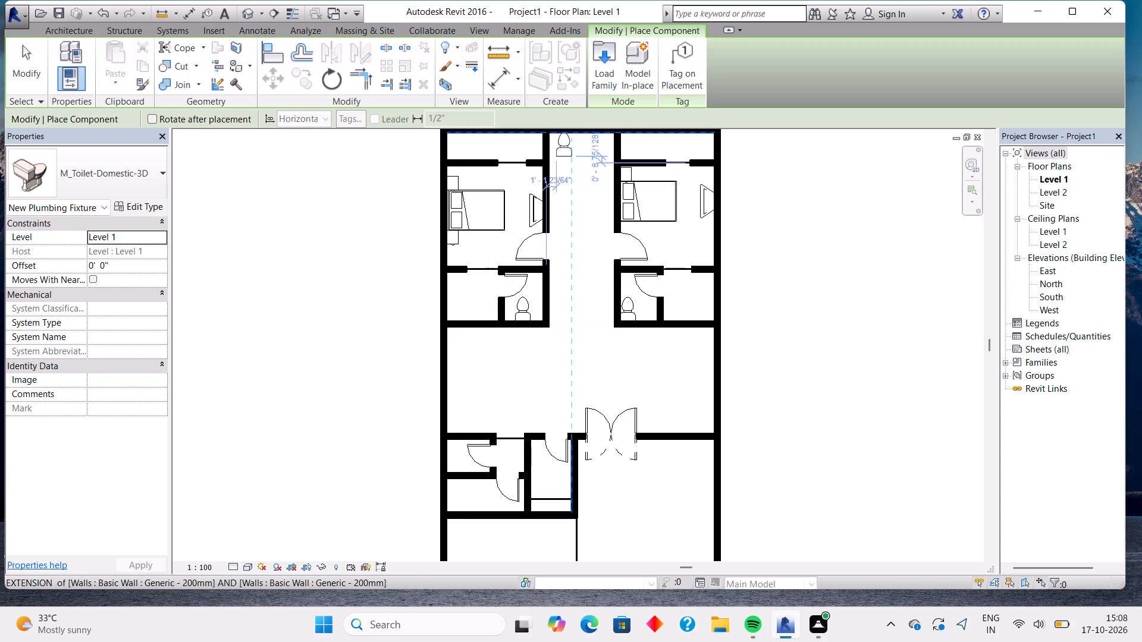
# Load the M_Kitchenette - Medium family from the US Metric library's Specialty Equipment, Domestic folder.
pyautogui.press('Escape')
pyautogui.click(187, 50)
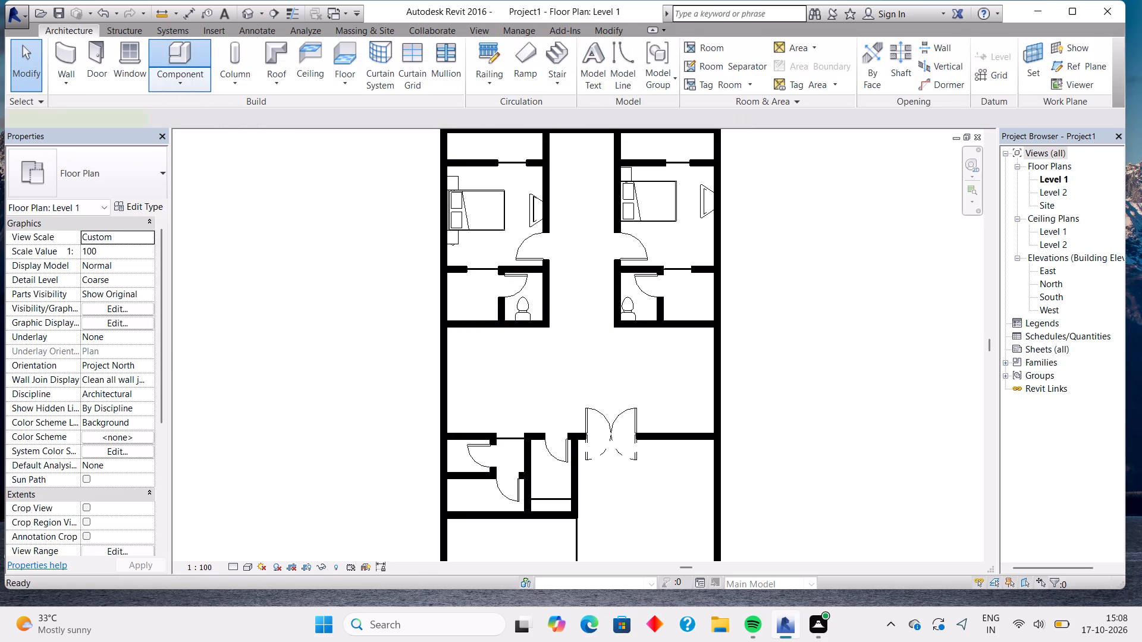
pyautogui.click(611, 67)
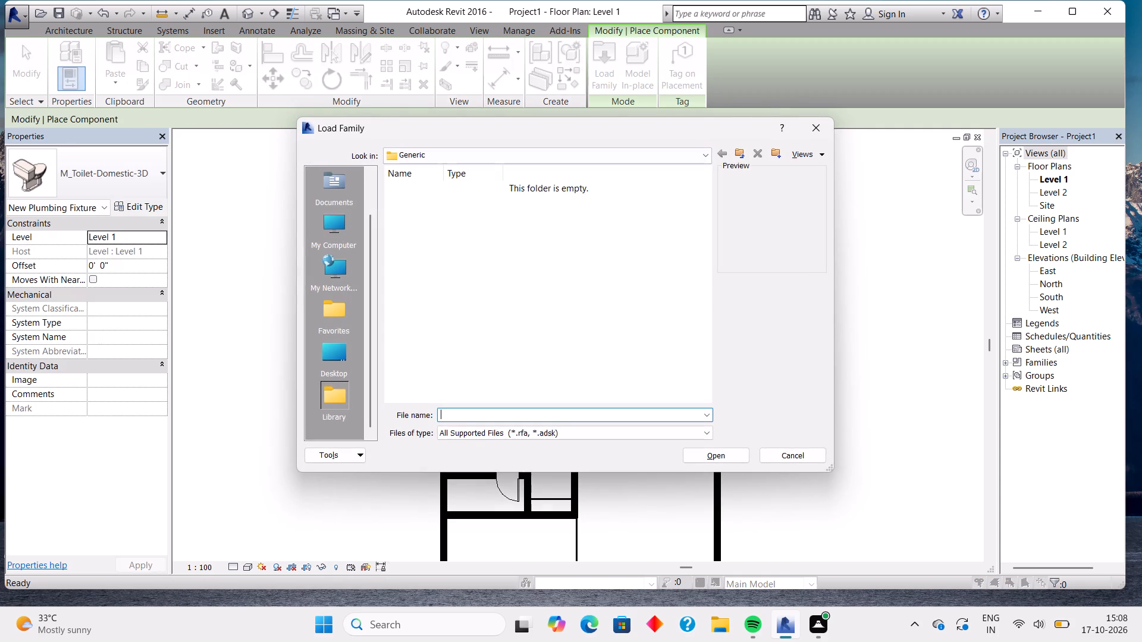
pyautogui.doubleClick(330, 225)
pyautogui.doubleClick(419, 237)
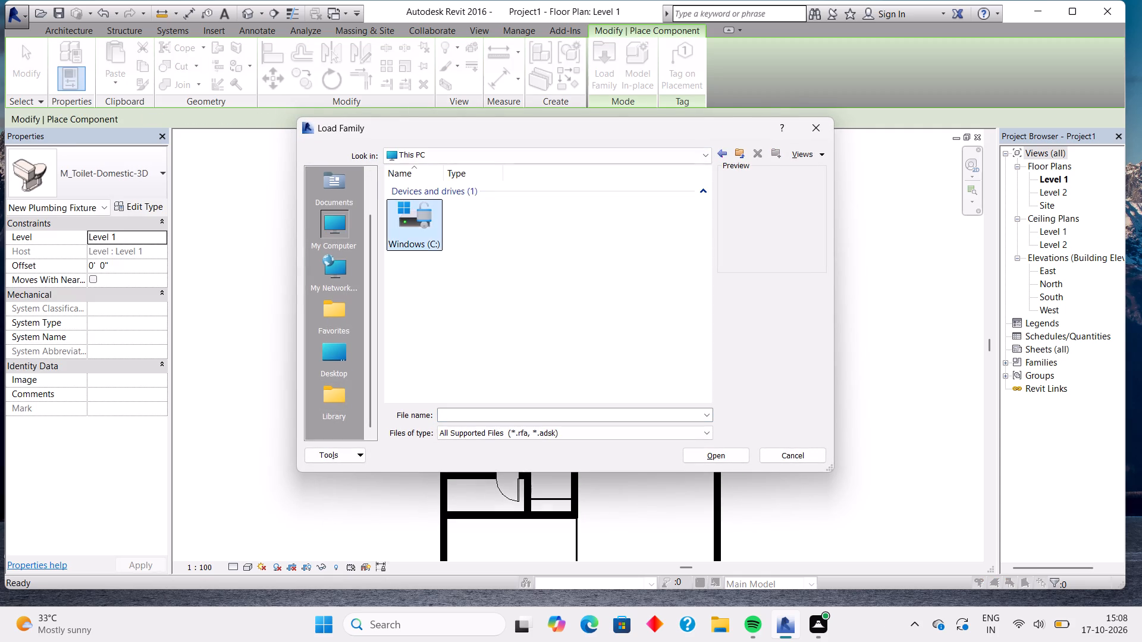
pyautogui.doubleClick(480, 210)
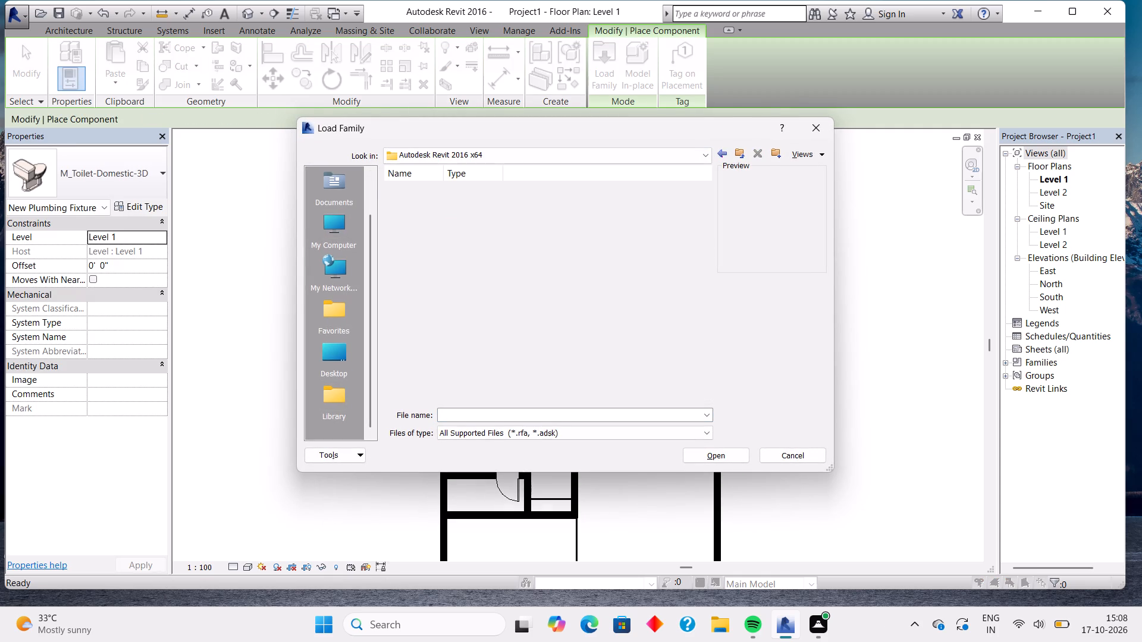
pyautogui.doubleClick(461, 219)
pyautogui.doubleClick(581, 193)
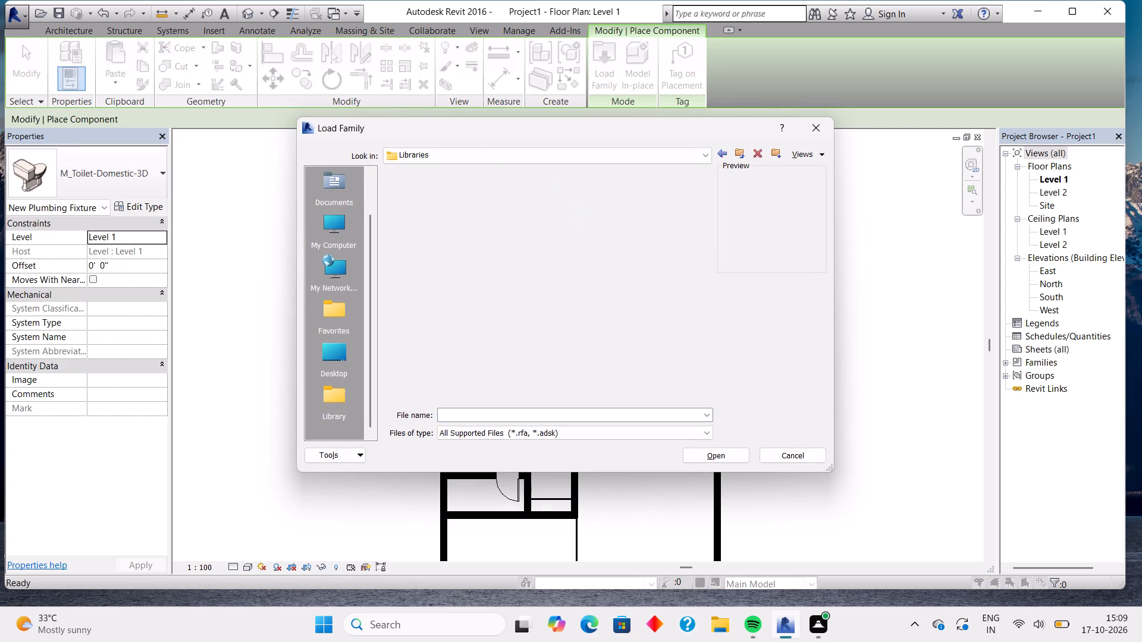
pyautogui.doubleClick(479, 213)
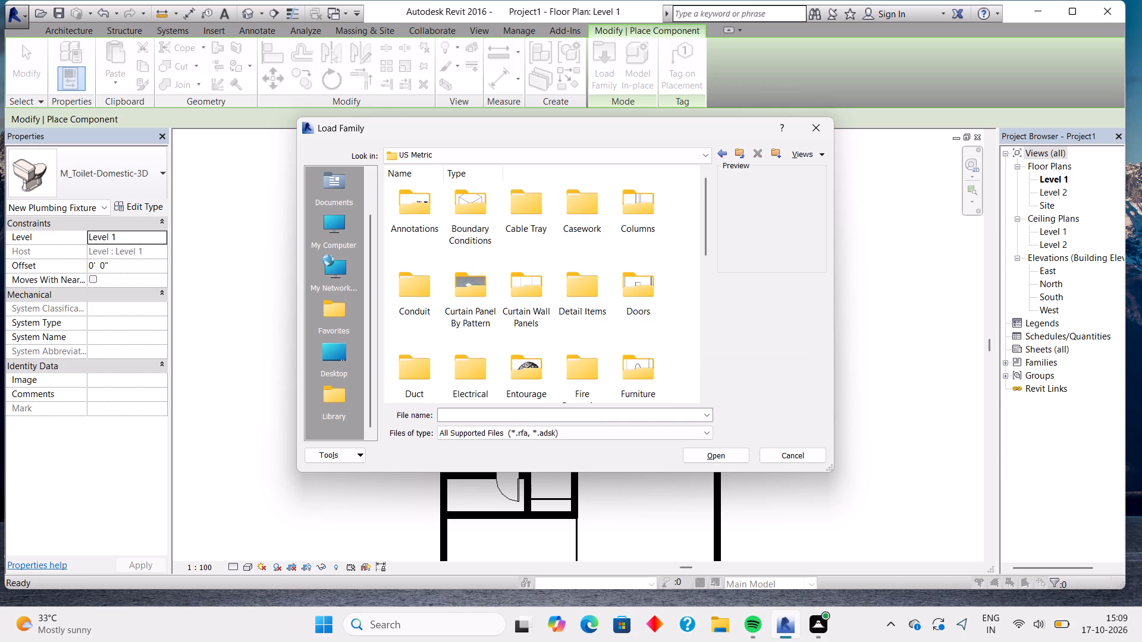
pyautogui.scroll(-2, 586, 319)
pyautogui.doubleClick(398, 369)
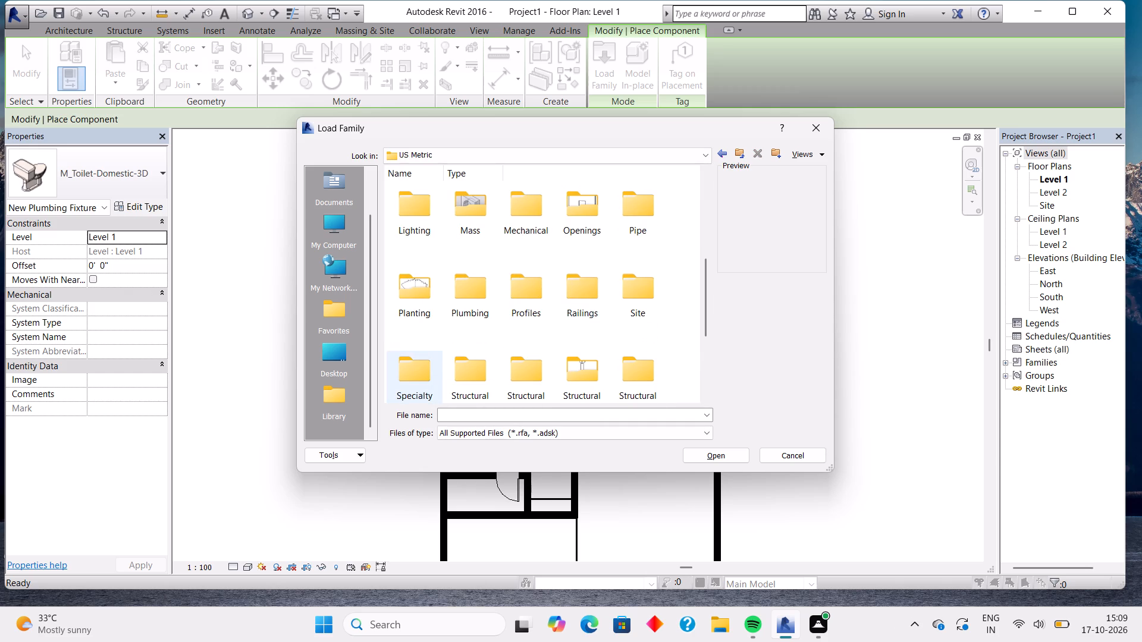
pyautogui.doubleClick(479, 214)
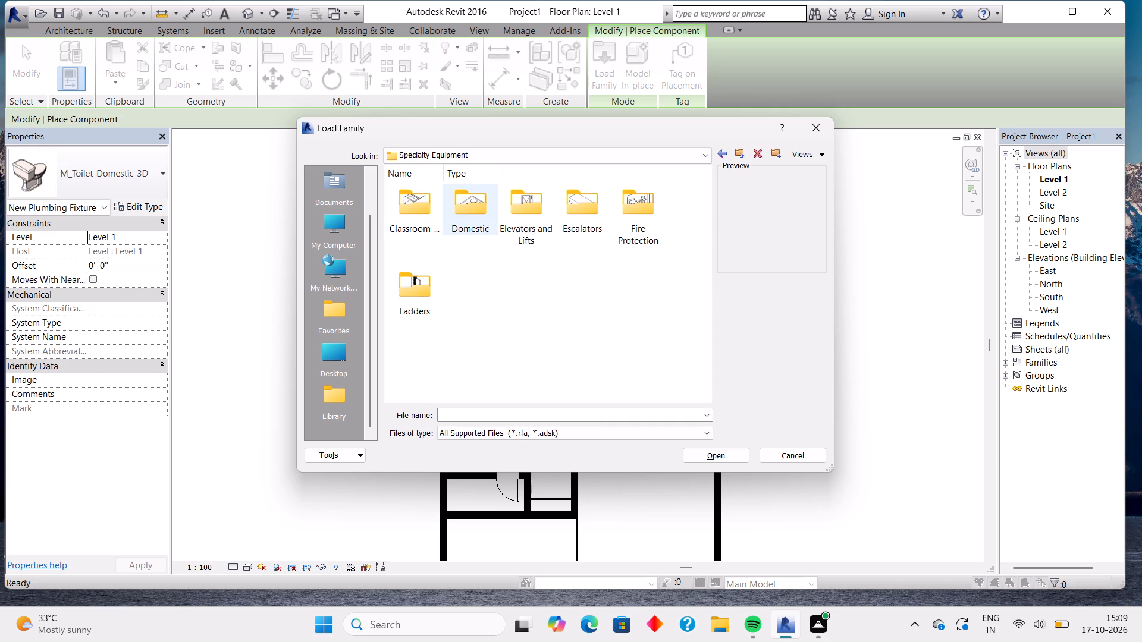
pyautogui.doubleClick(466, 304)
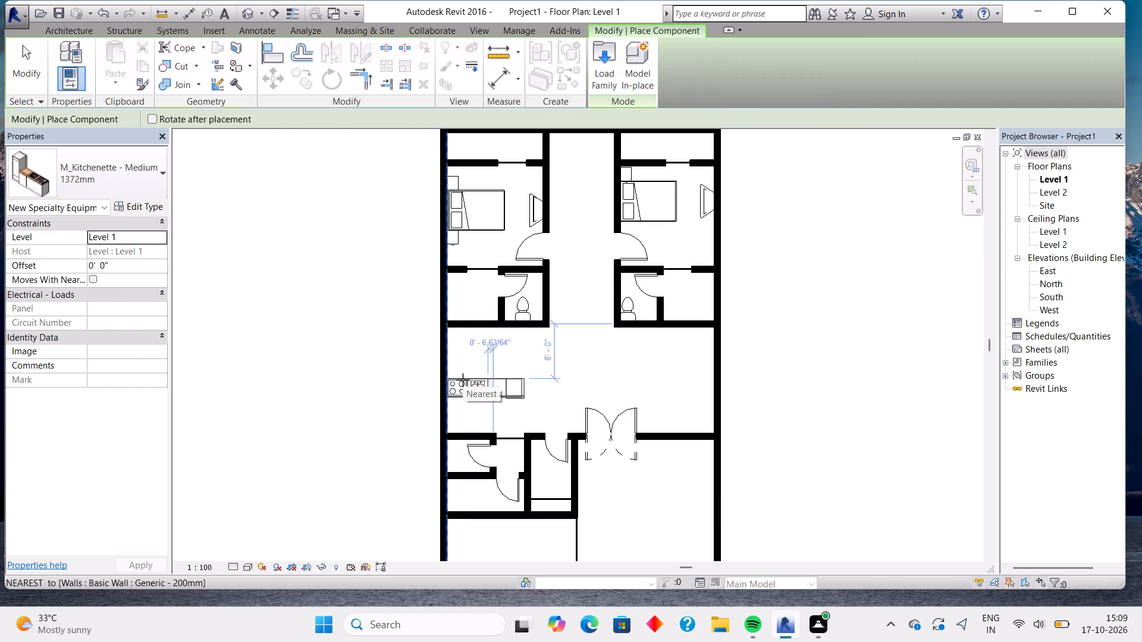
# Place a rotated 1372mm M_Kitchenette - Medium against the west outer wall of the central room, below the west bathroom.
pyautogui.press('space')
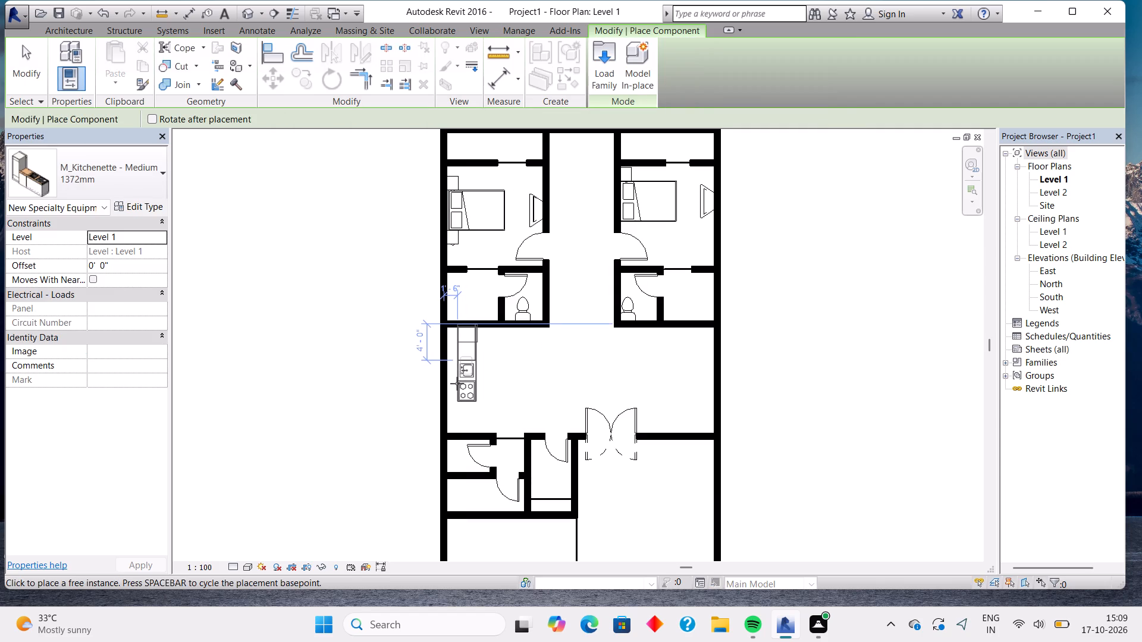
pyautogui.click(453, 385)
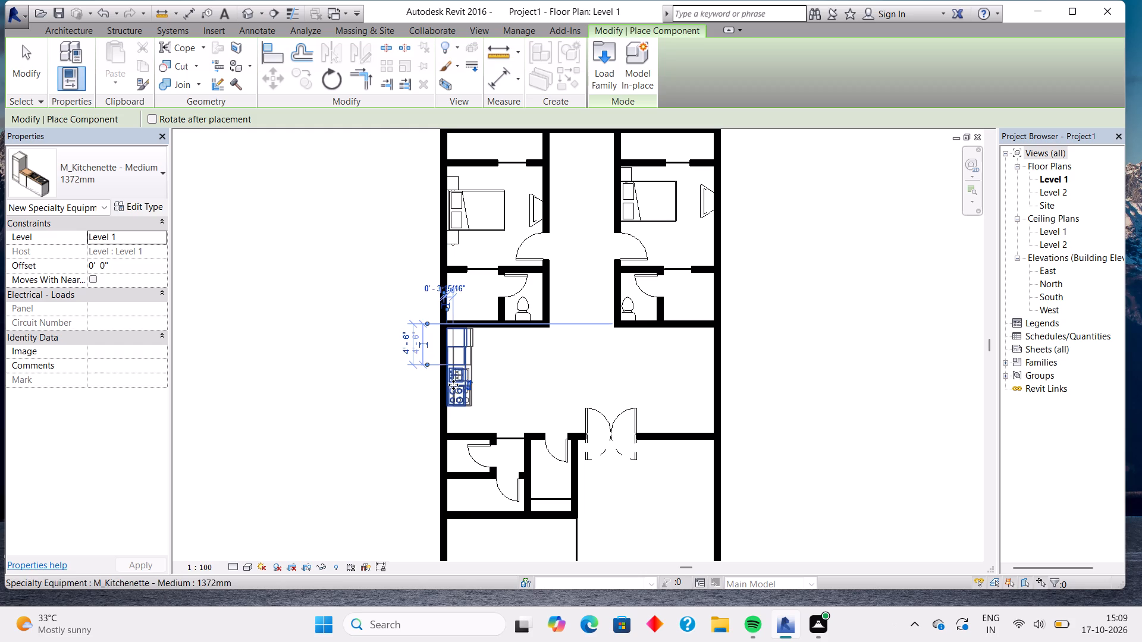
# Load the M_Cook Top-4 Unit family from the US Metric library's Specialty Equipment, Domestic folder.
pyautogui.click(596, 75)
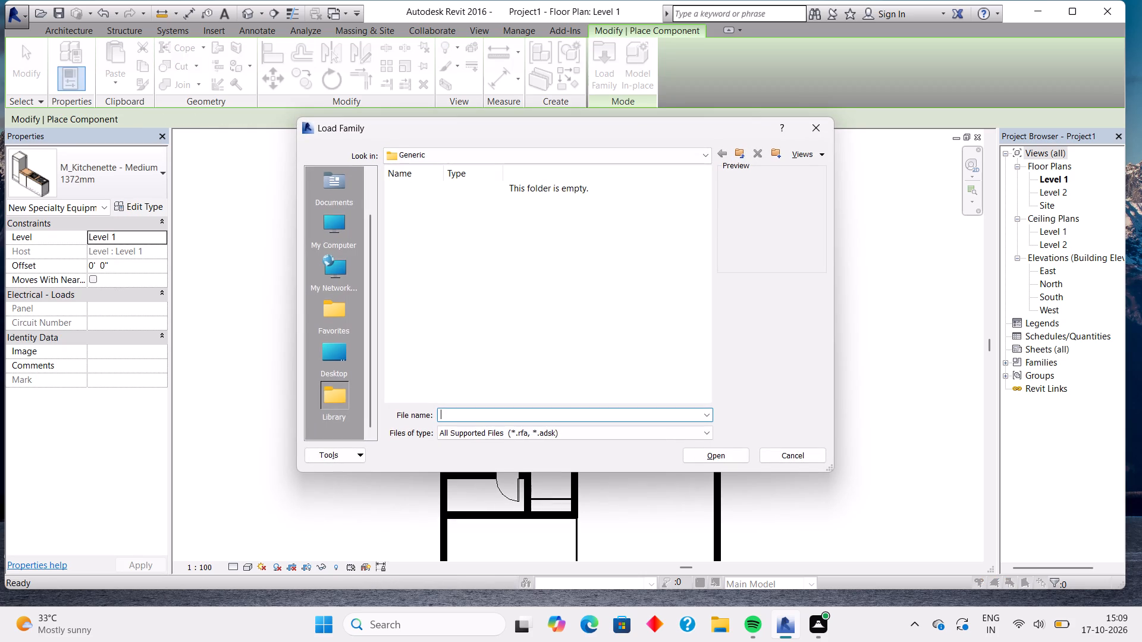
pyautogui.doubleClick(342, 222)
pyautogui.doubleClick(418, 224)
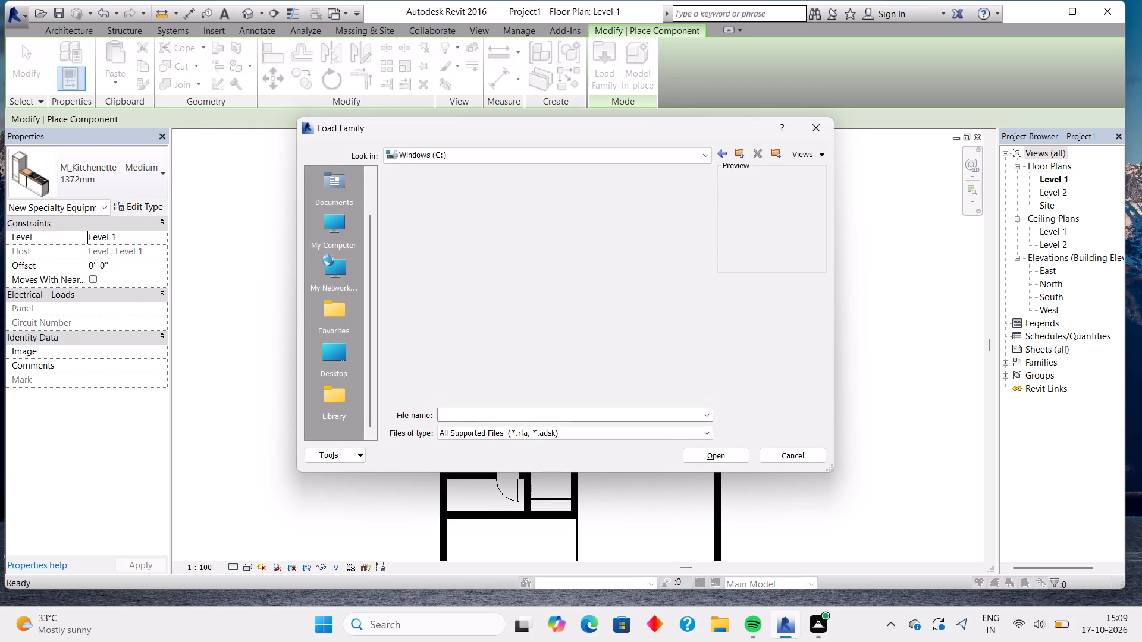
pyautogui.doubleClick(485, 228)
pyautogui.doubleClick(482, 213)
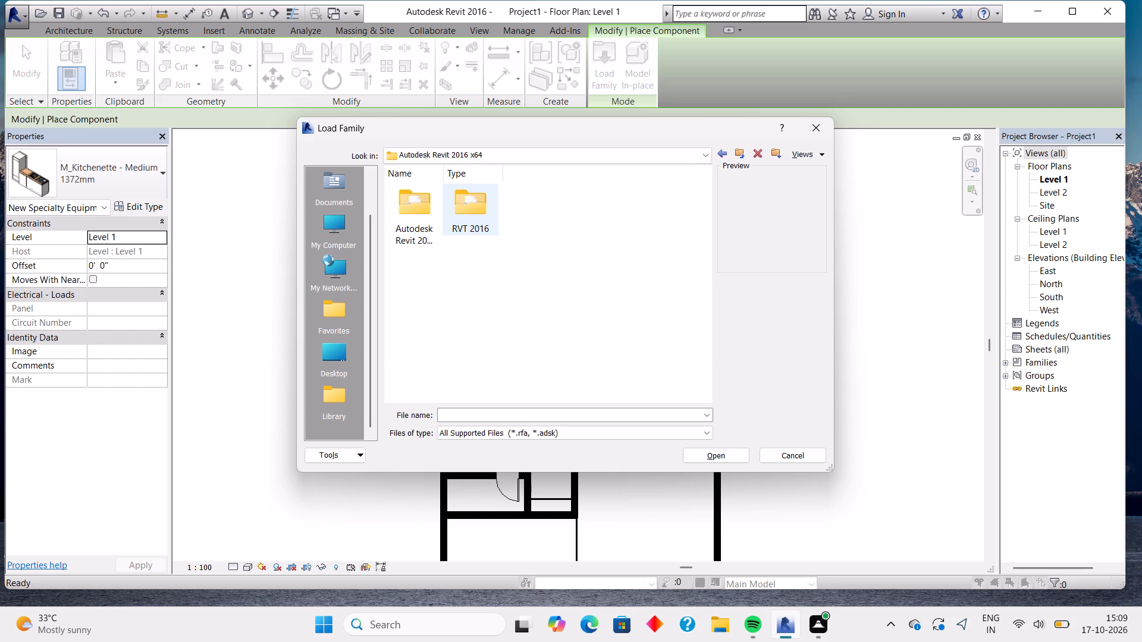
pyautogui.doubleClick(571, 210)
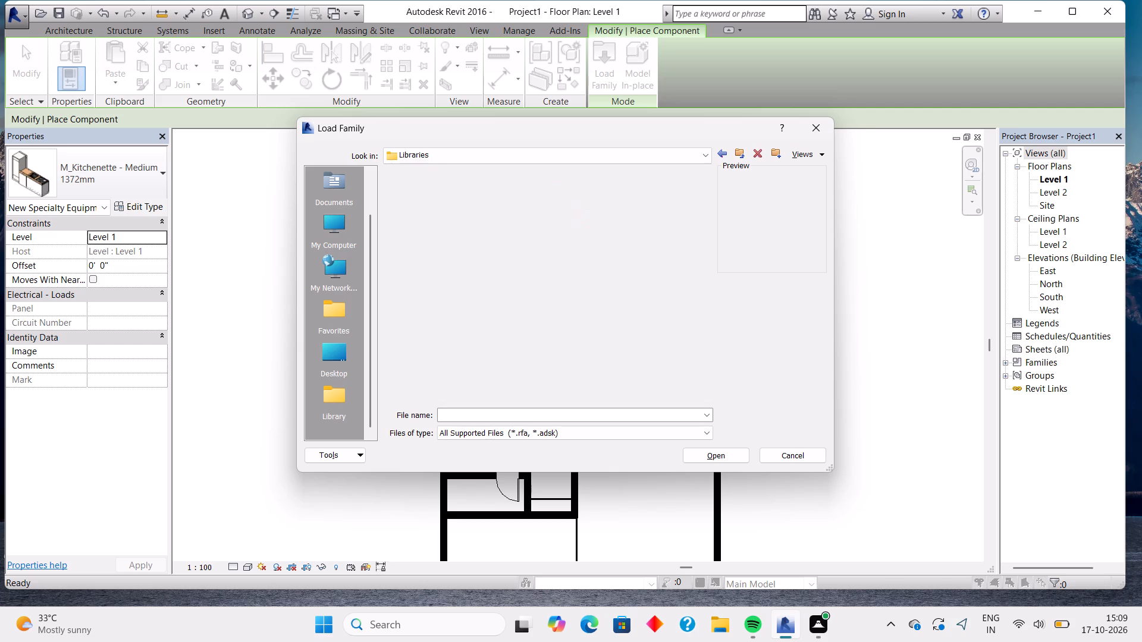
pyautogui.doubleClick(491, 214)
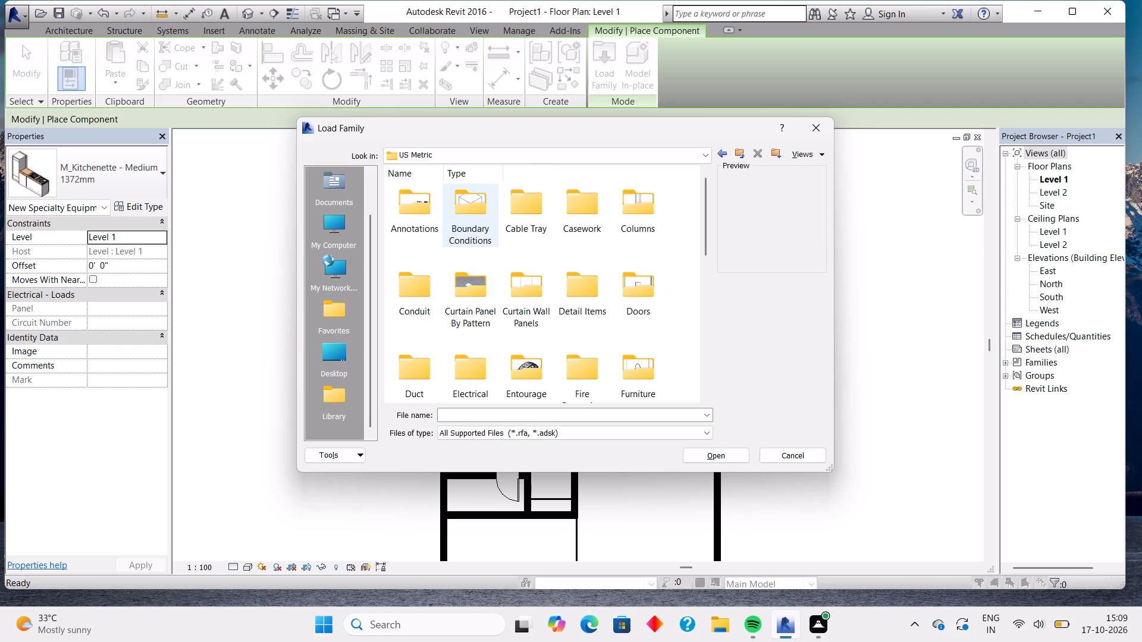
pyautogui.scroll(-2, 528, 267)
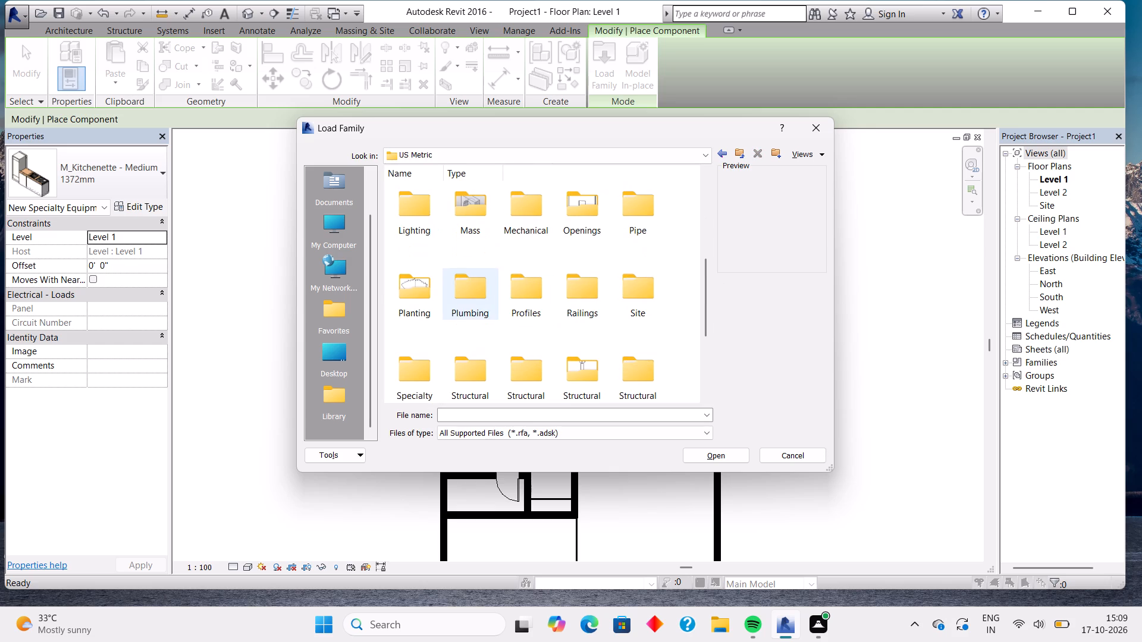
pyautogui.scroll(-1, 453, 317)
pyautogui.doubleClick(425, 271)
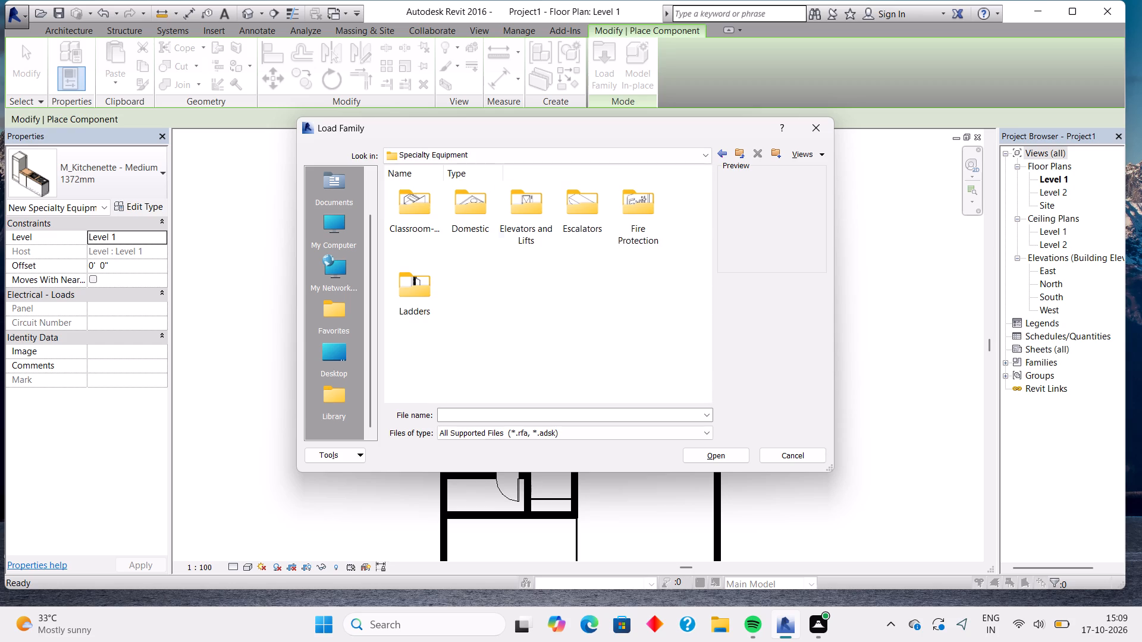
pyautogui.doubleClick(478, 205)
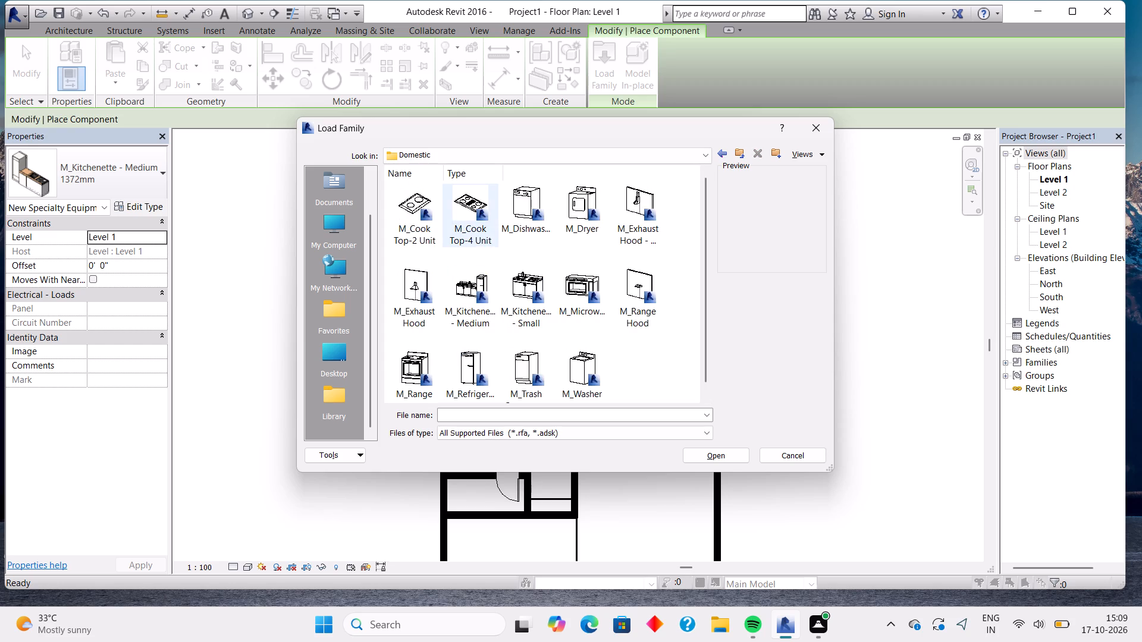
pyautogui.doubleClick(463, 205)
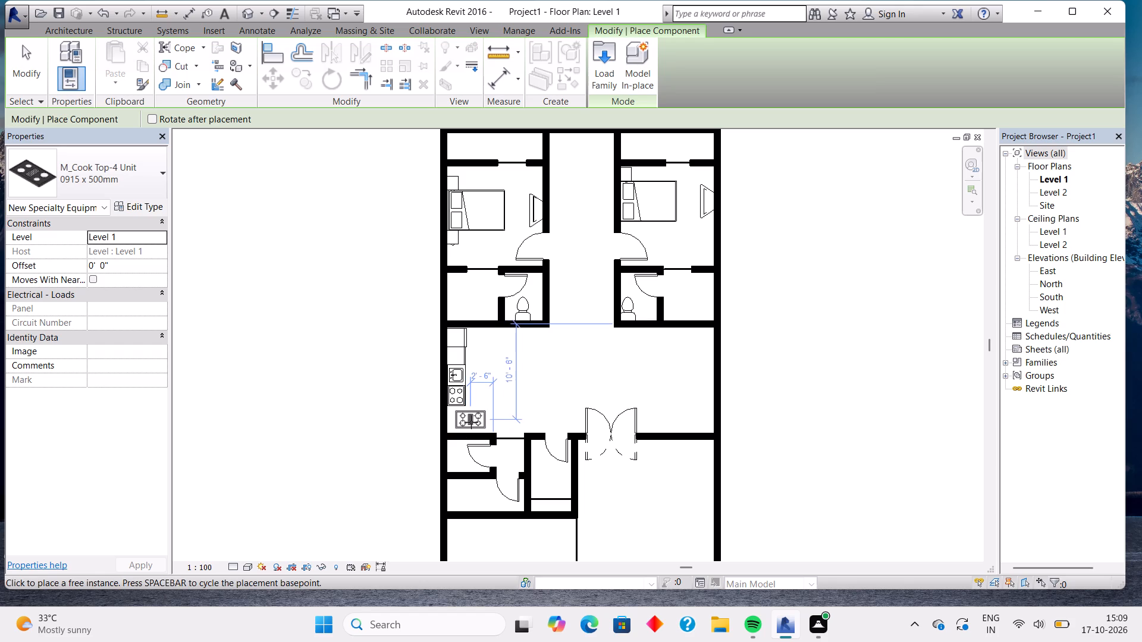
# Place one 0915 x 500mm M_Cook Top-4 Unit against the central room's south wall, just below the kitchenette.
pyautogui.click(471, 422)
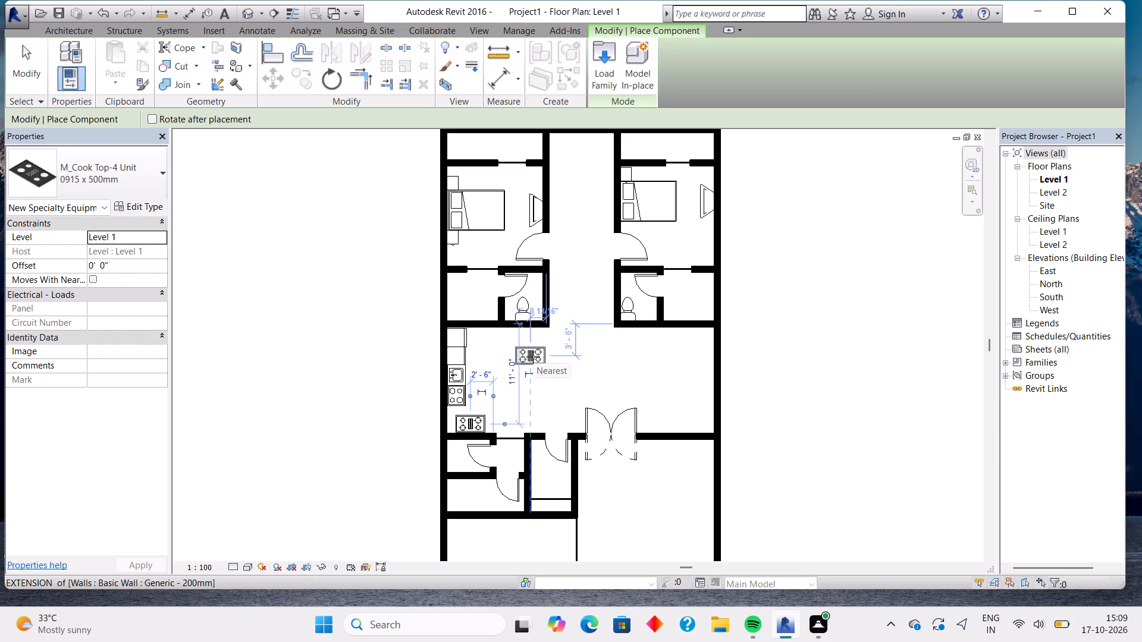
pyautogui.press('Escape')
pyautogui.press('Escape')
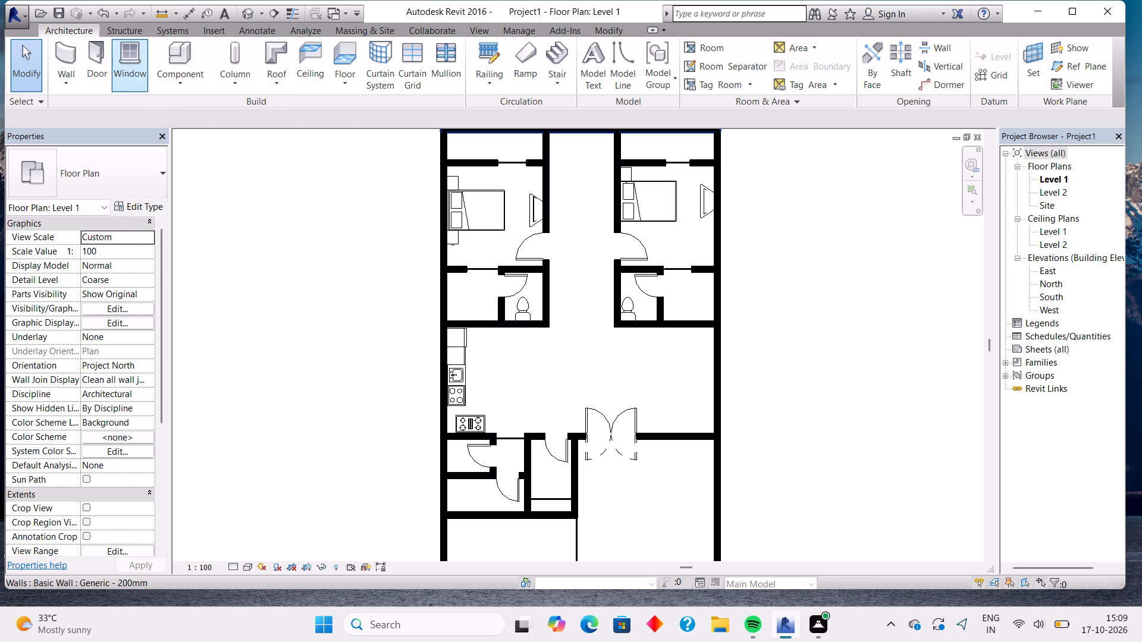
# Load the M_Sofa-Pensi family from the US Metric library's Furniture, Seating folder.
pyautogui.click(173, 51)
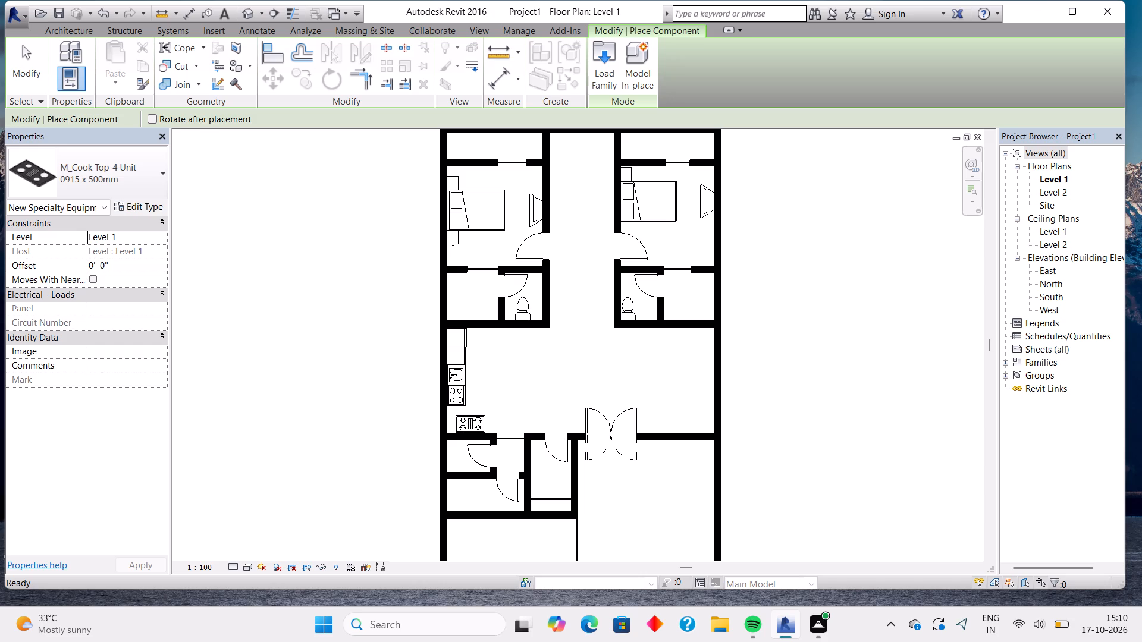
pyautogui.click(603, 58)
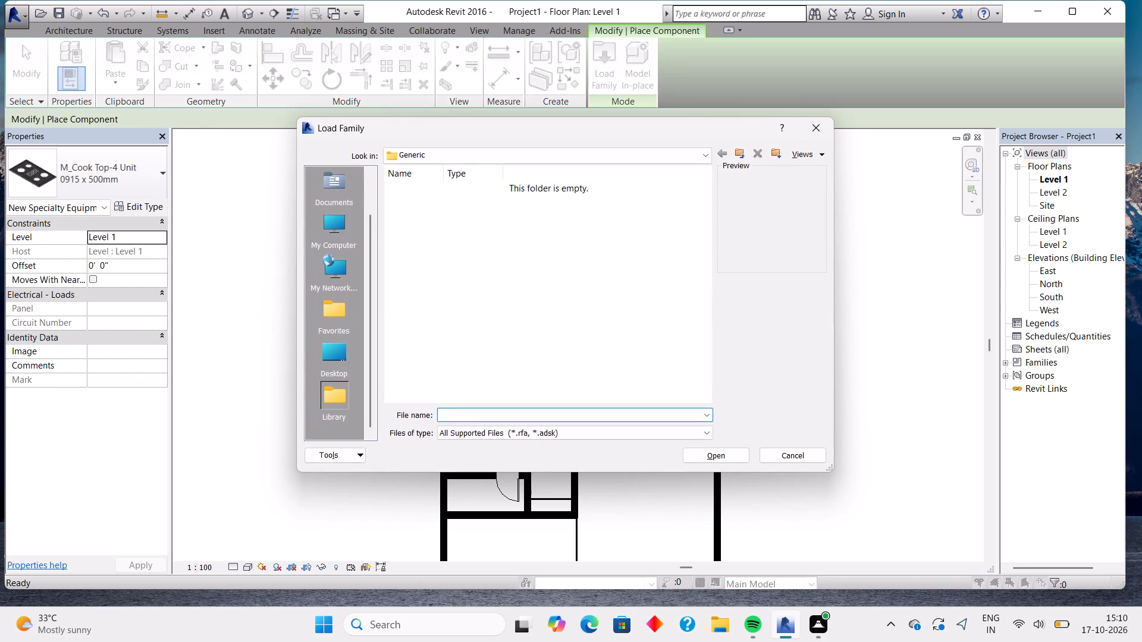
pyautogui.doubleClick(318, 224)
pyautogui.doubleClick(435, 231)
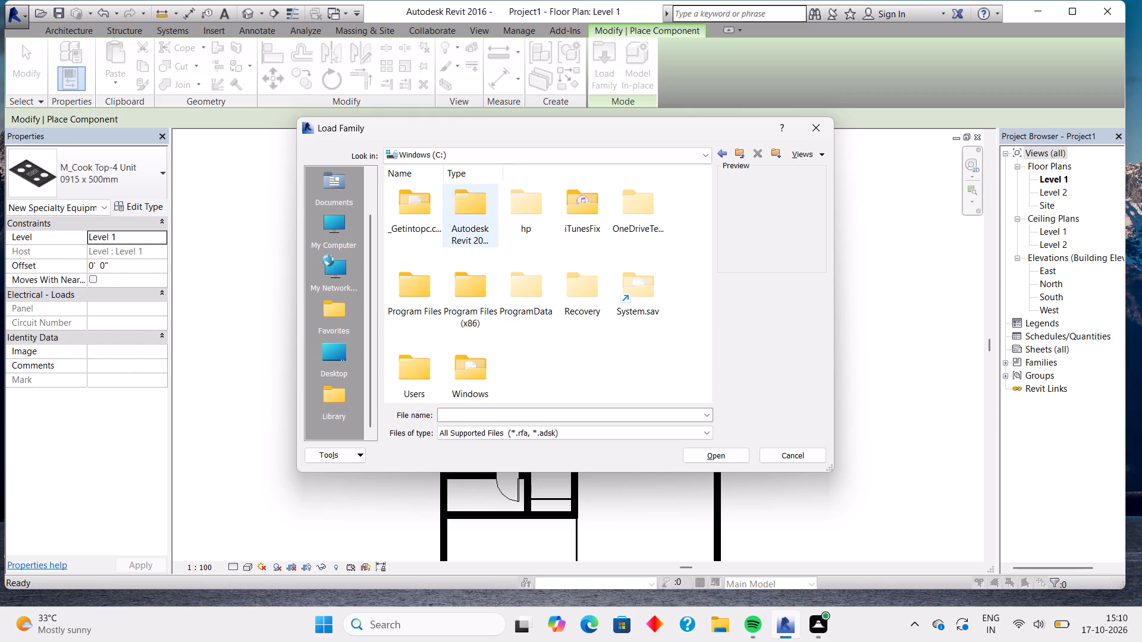
pyautogui.doubleClick(469, 213)
pyautogui.doubleClick(484, 219)
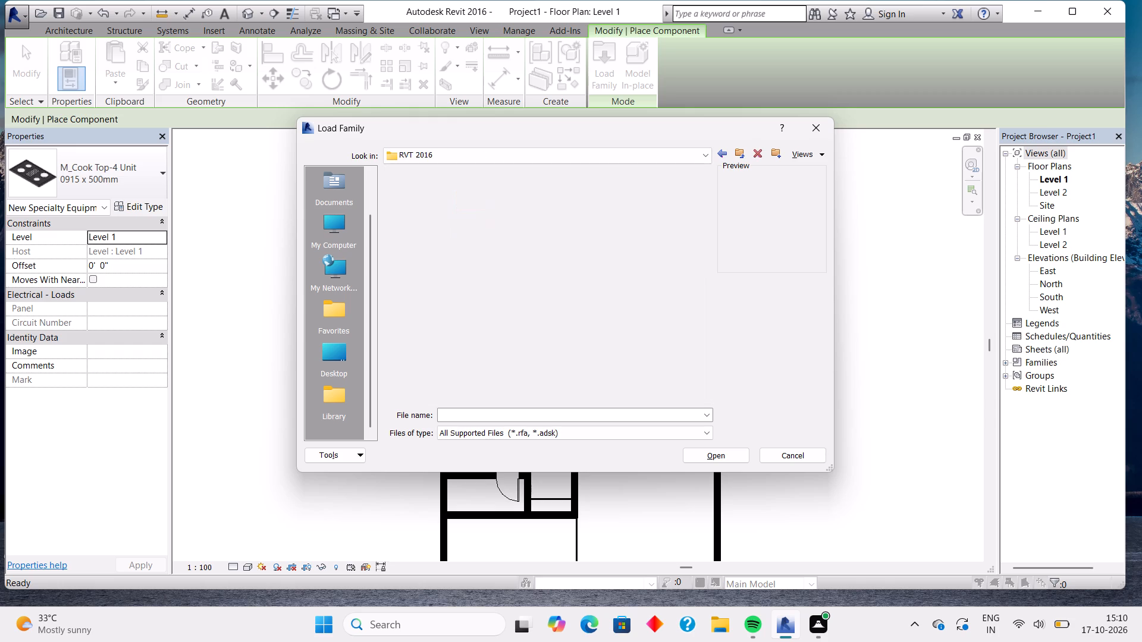
pyautogui.doubleClick(577, 223)
pyautogui.doubleClick(473, 218)
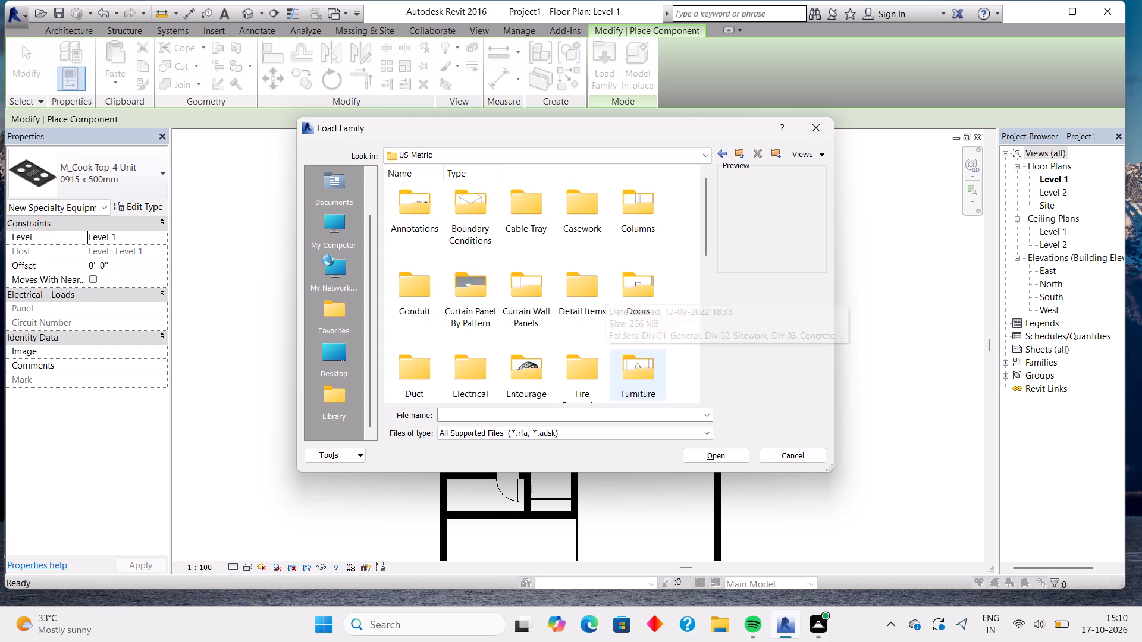
pyautogui.doubleClick(624, 370)
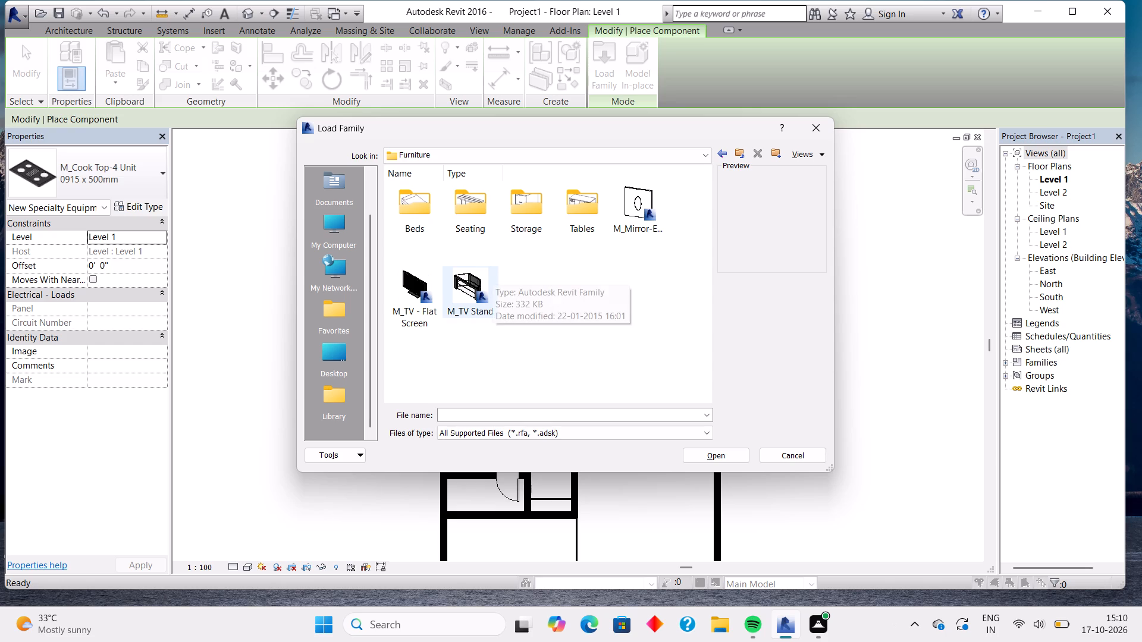
pyautogui.doubleClick(470, 219)
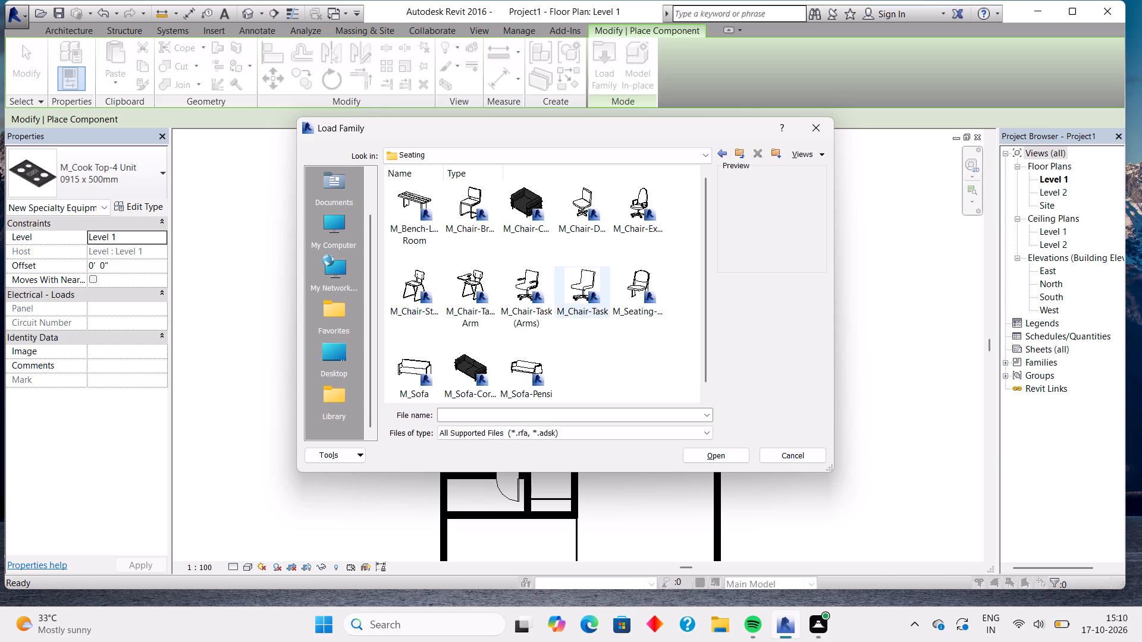
pyautogui.doubleClick(523, 371)
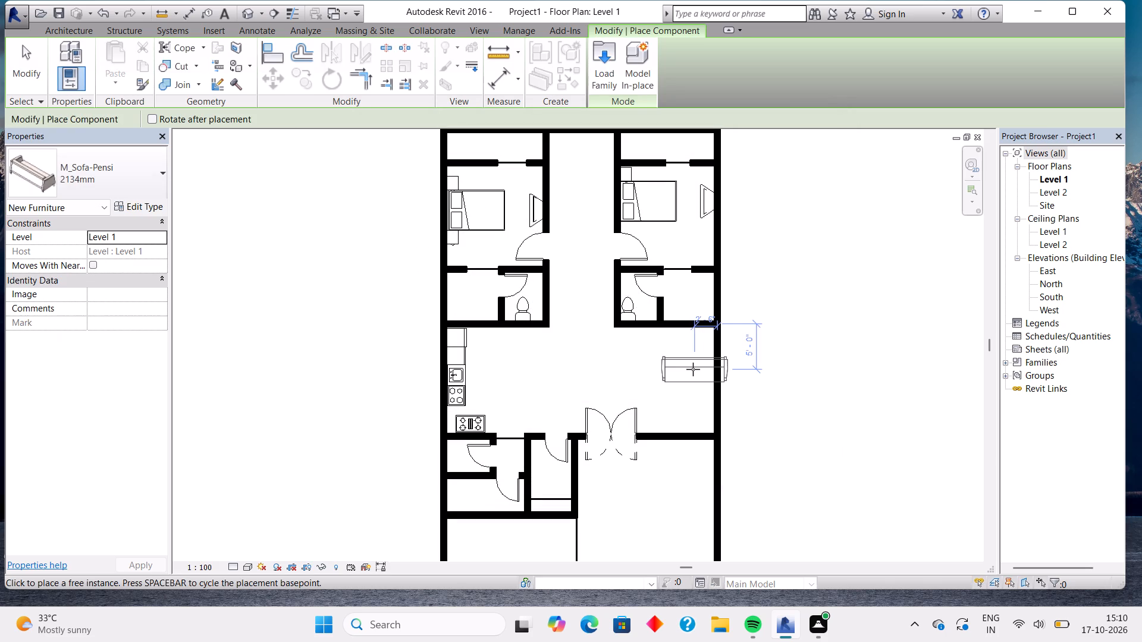
# Place two 2134mm M_Sofa-Pensi sofas in an L in the central room, along the east wall and the south wall beside the double door.
pyautogui.press('space')
pyautogui.press('space')
pyautogui.press('space')
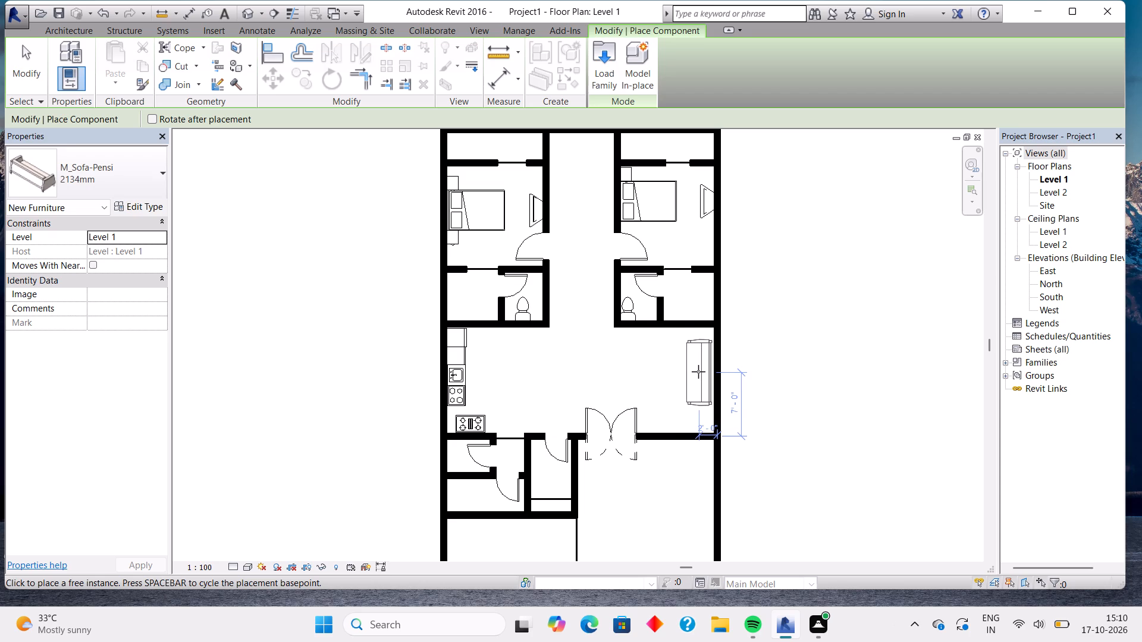
pyautogui.click(698, 372)
pyautogui.press('space')
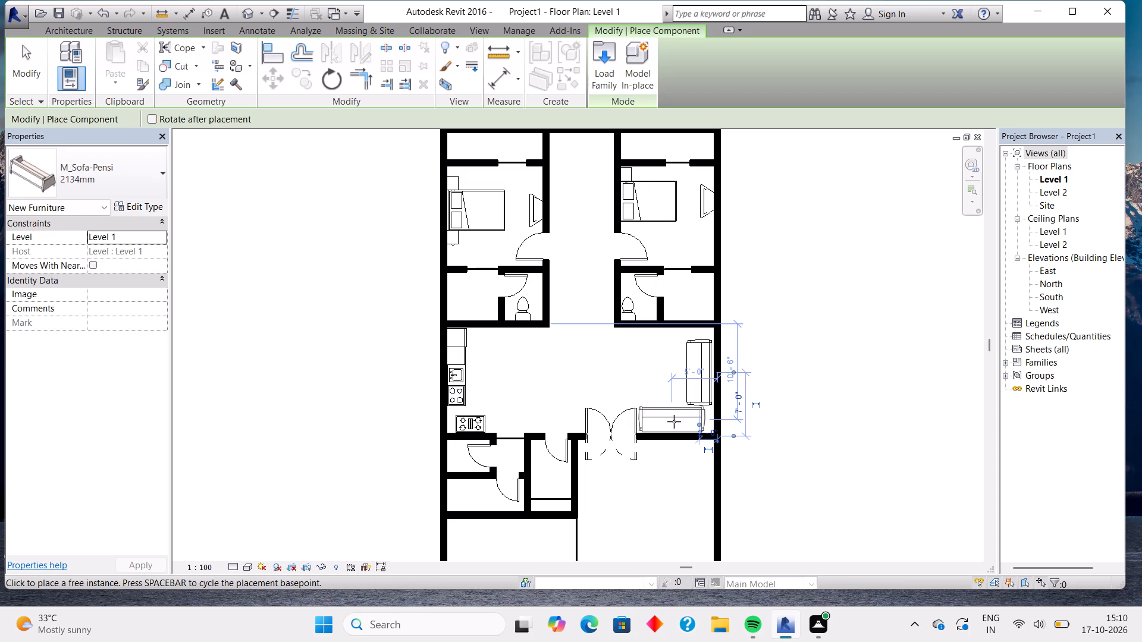
pyautogui.click(674, 421)
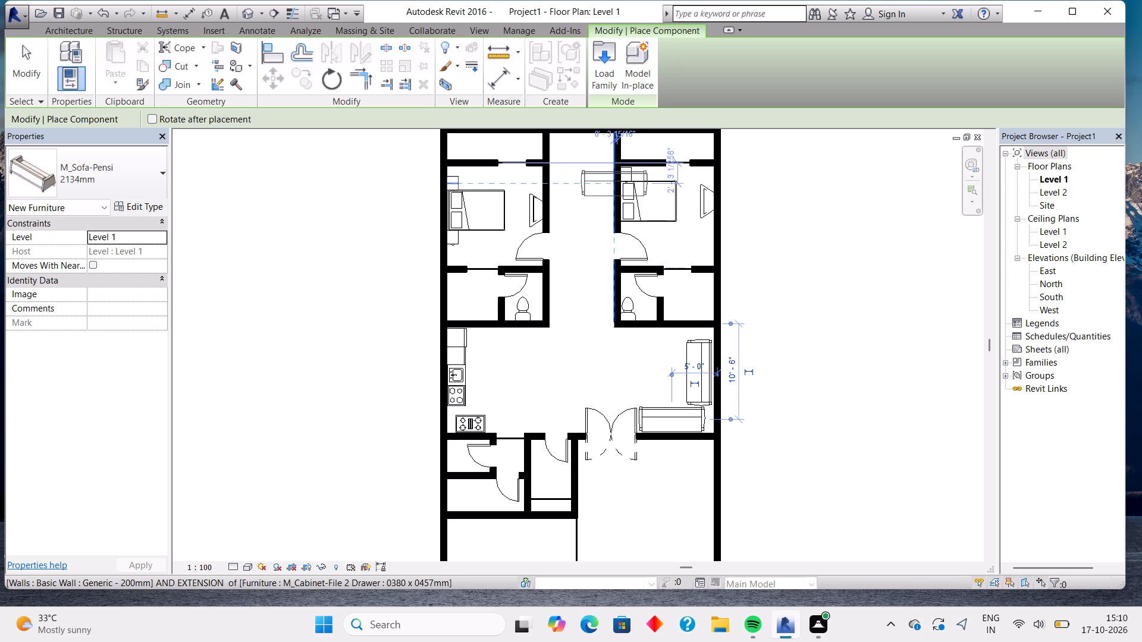
# Load the M_Table-Dining family from the US Metric library's Furniture, Tables folder.
pyautogui.click(602, 57)
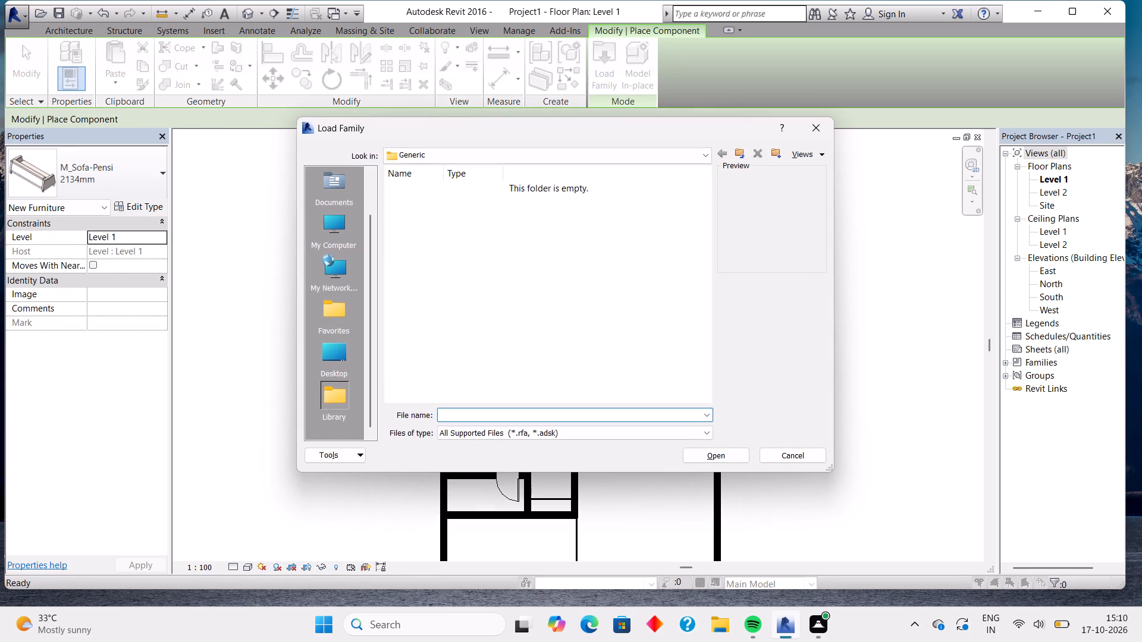
pyautogui.doubleClick(341, 216)
pyautogui.doubleClick(426, 227)
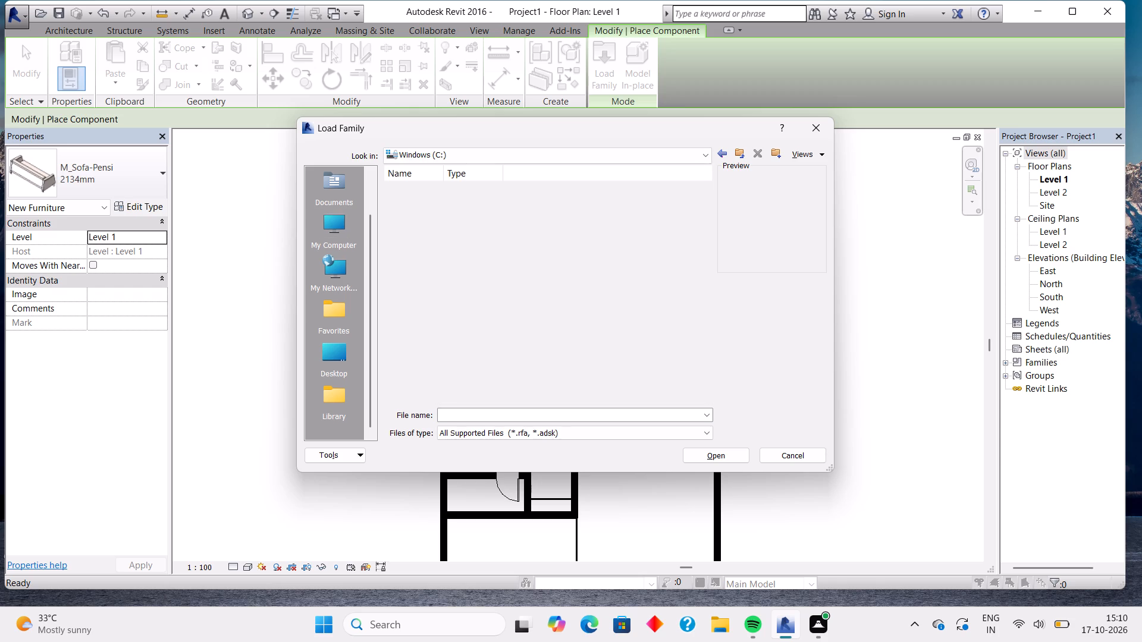
pyautogui.doubleClick(466, 215)
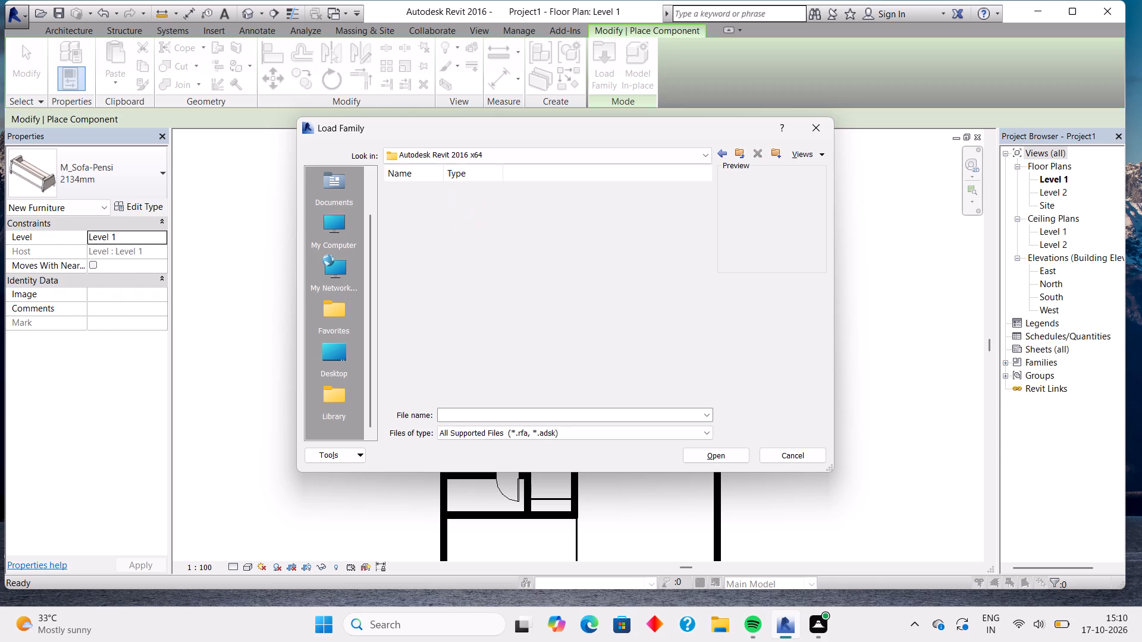
pyautogui.doubleClick(487, 206)
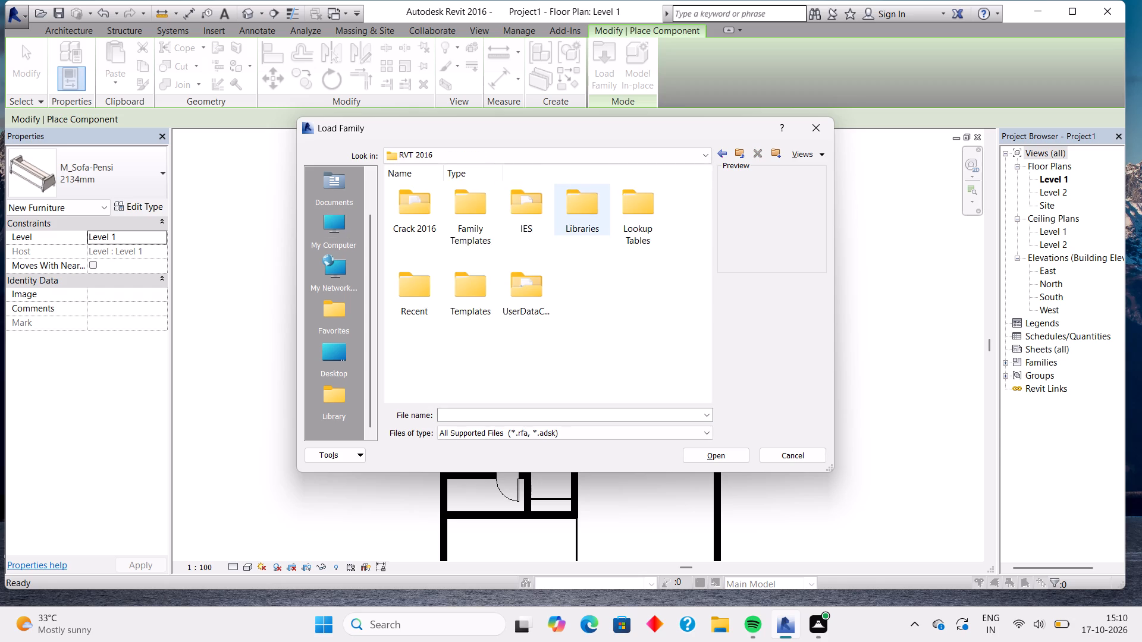
pyautogui.doubleClick(590, 224)
pyautogui.doubleClick(463, 229)
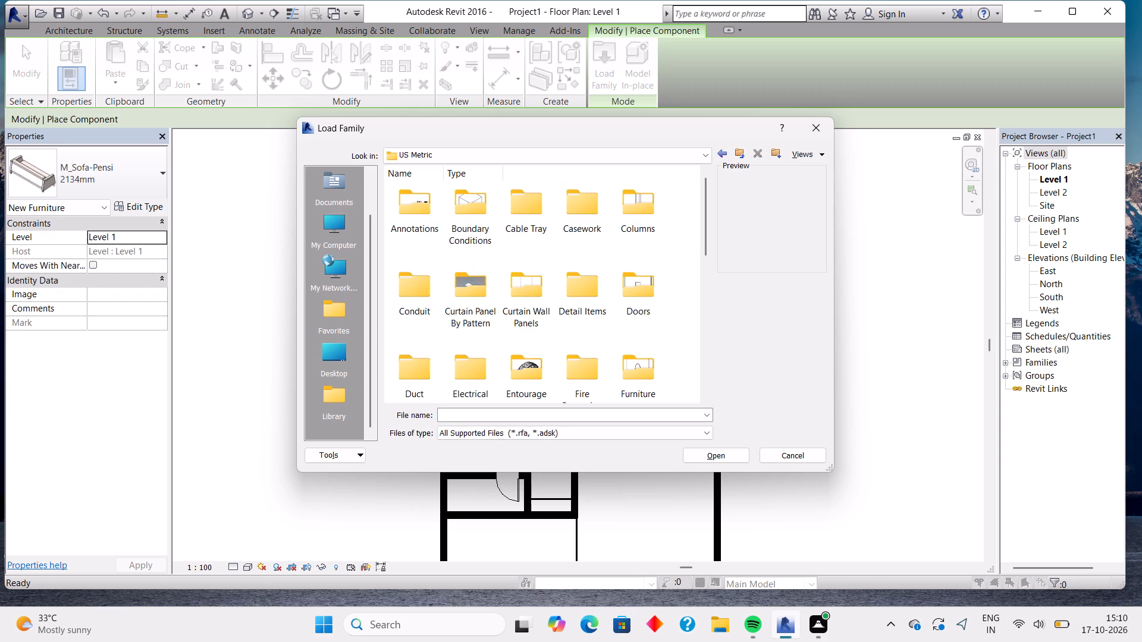
pyautogui.doubleClick(632, 354)
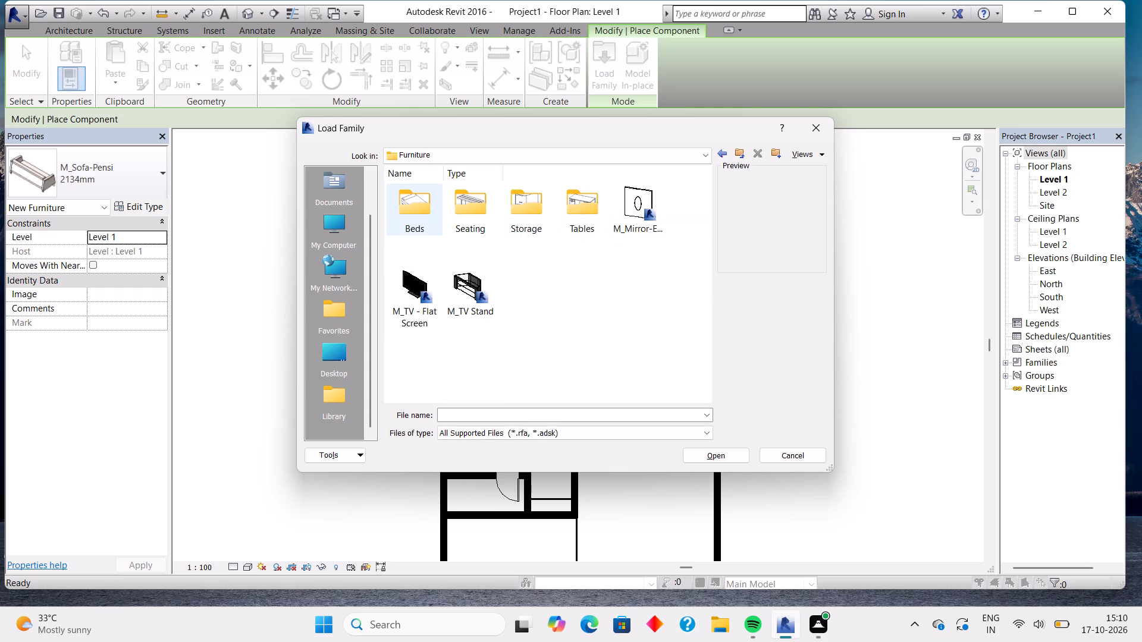
pyautogui.doubleClick(582, 203)
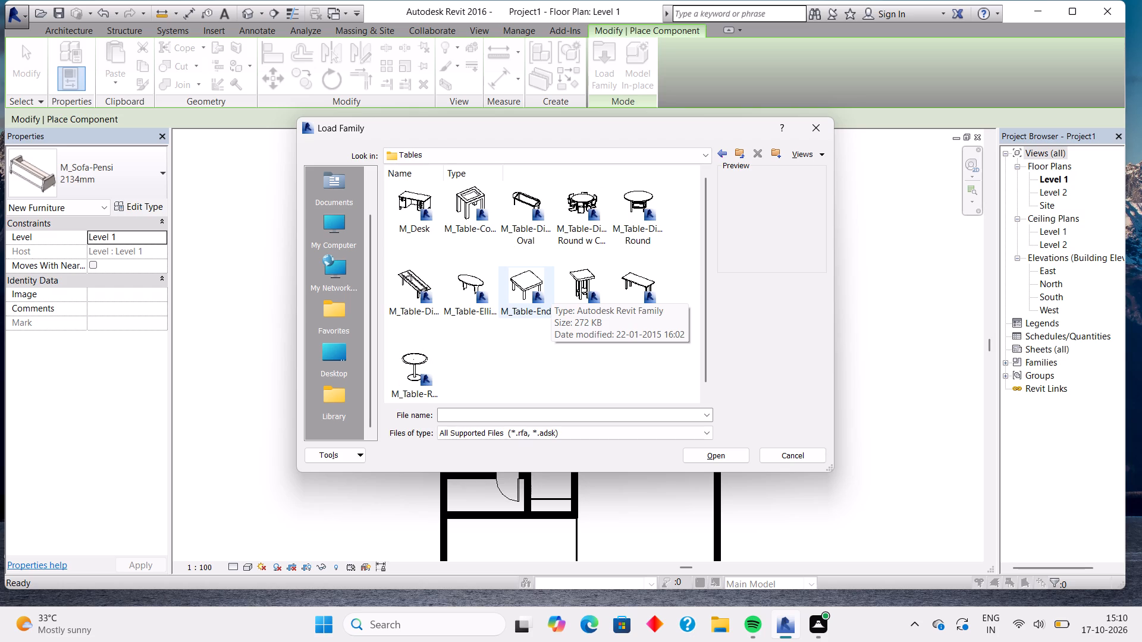
pyautogui.doubleClick(424, 291)
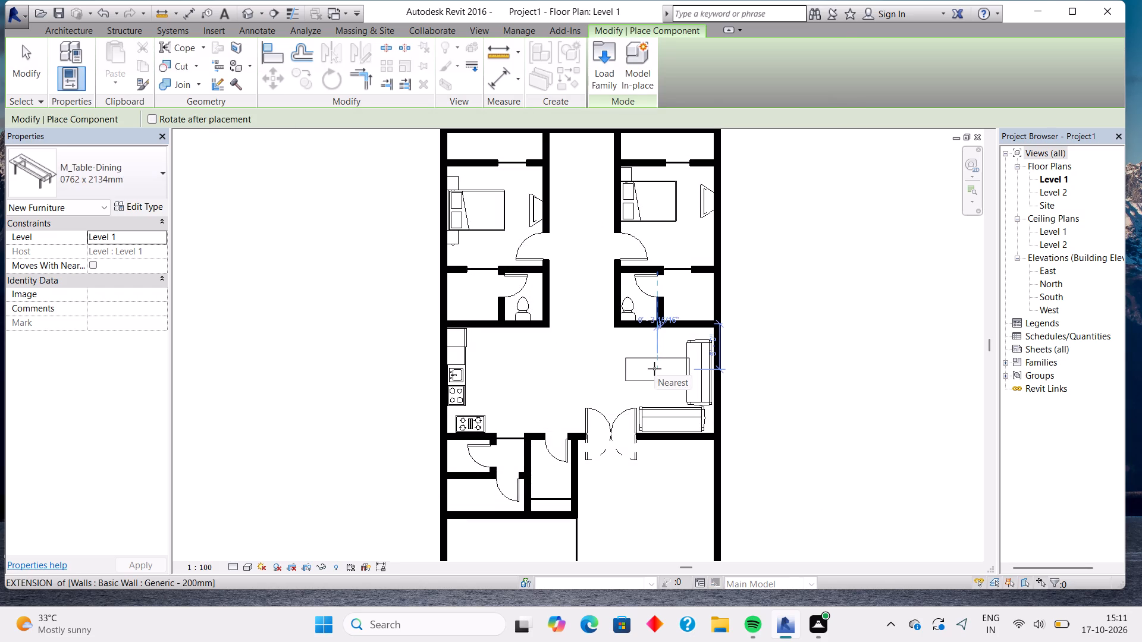
# Place one 0762 x 2134mm M_Table-Dining beside the east-wall sofa in the central room, with its long side running east-west.
pyautogui.click(136, 190)
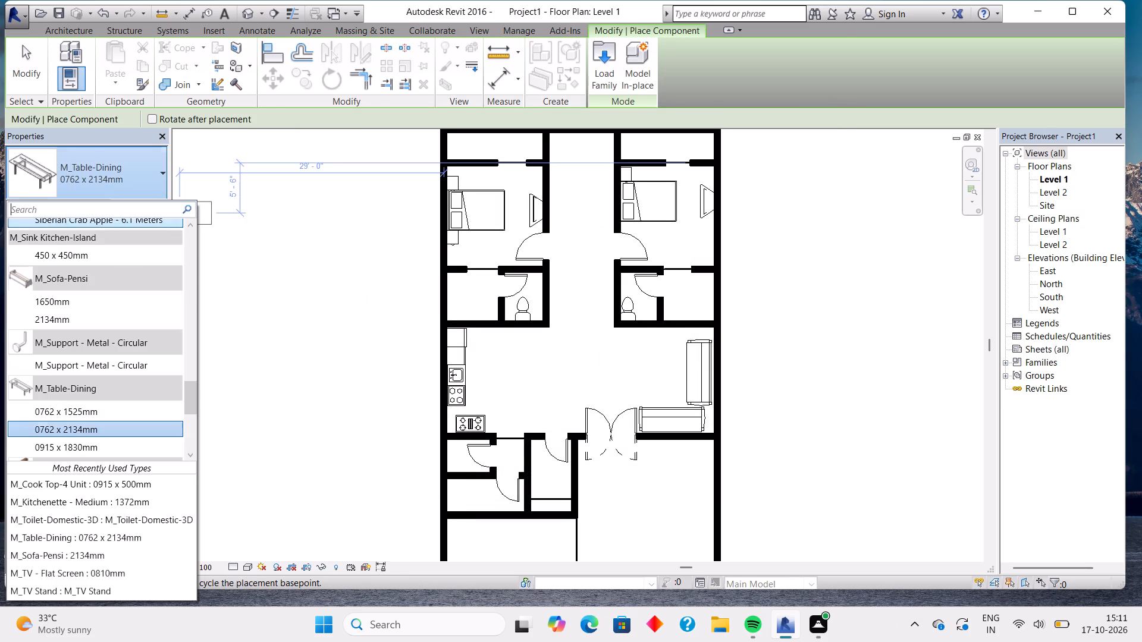
pyautogui.click(108, 420)
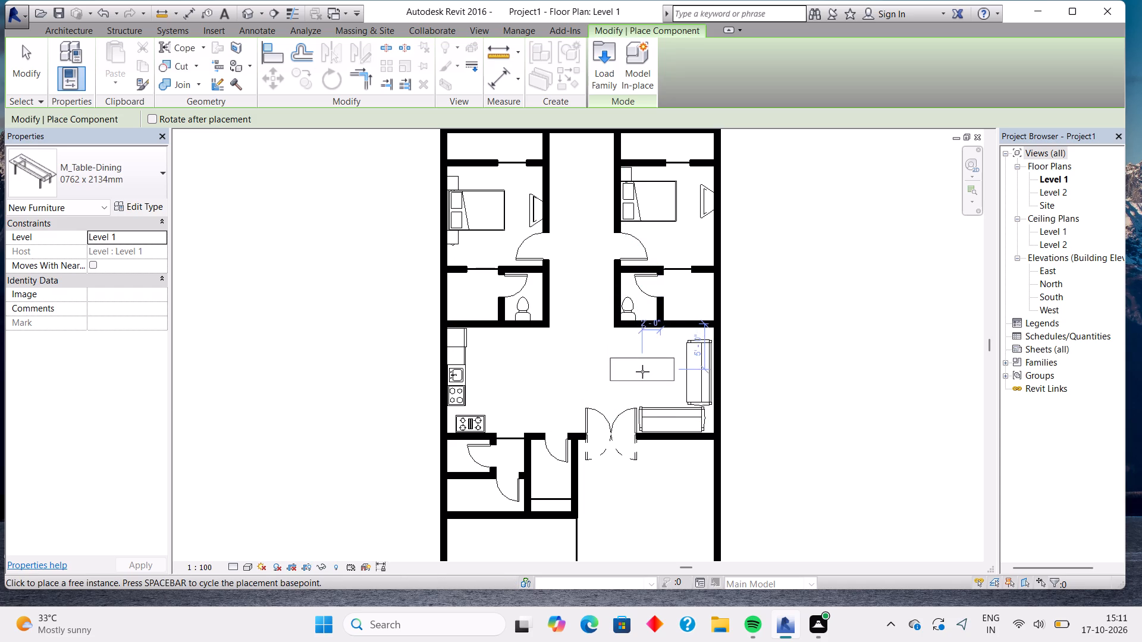
pyautogui.press('space')
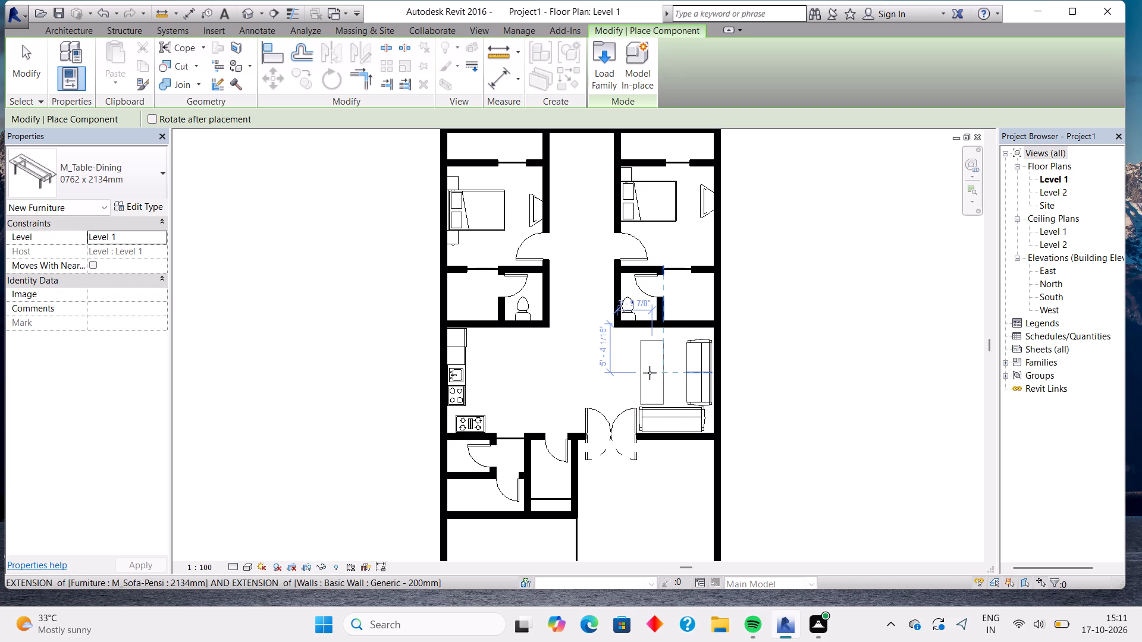
pyautogui.press('space')
pyautogui.press('space')
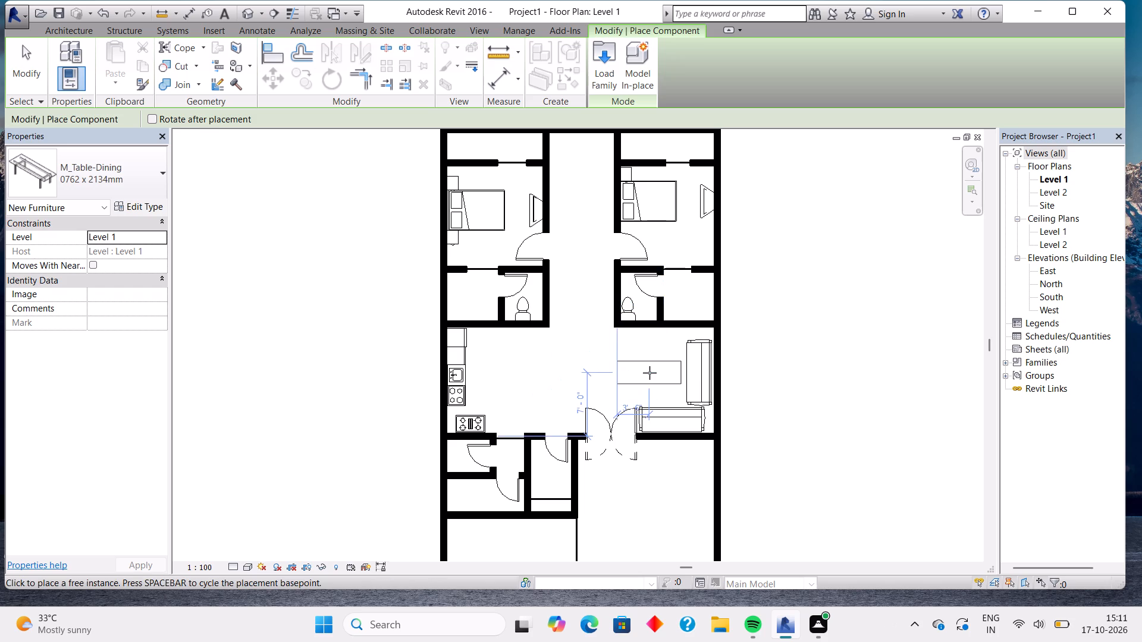
pyautogui.click(650, 373)
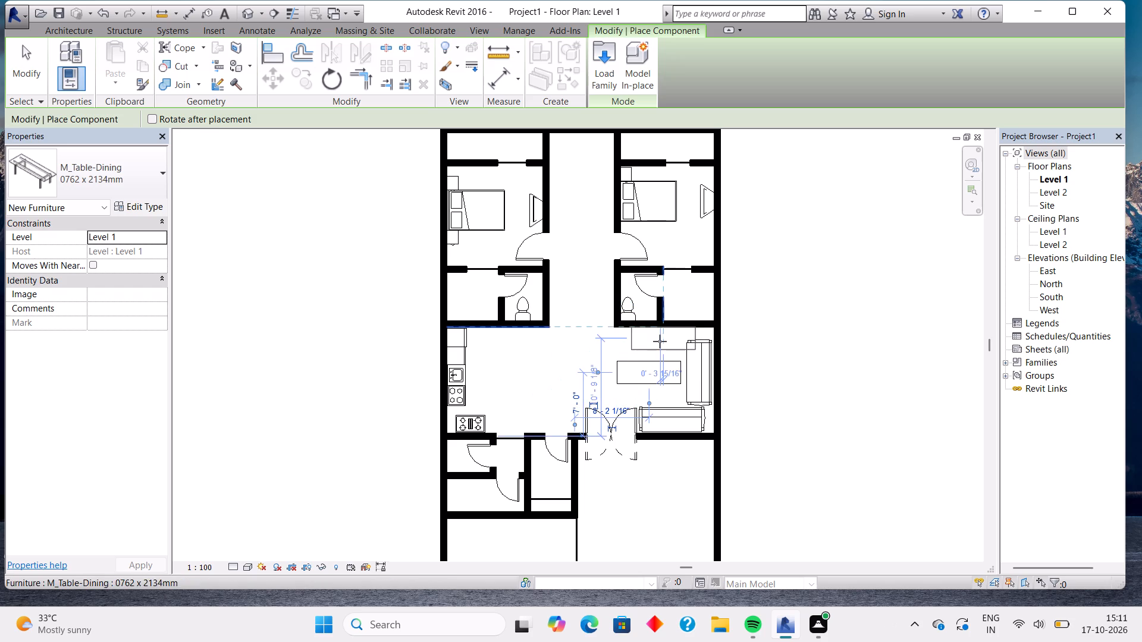
# Place one M_TV Stand against the central room's north wall, above the dining table and backing onto the east bathroom.
pyautogui.scroll(-2, 660, 341)
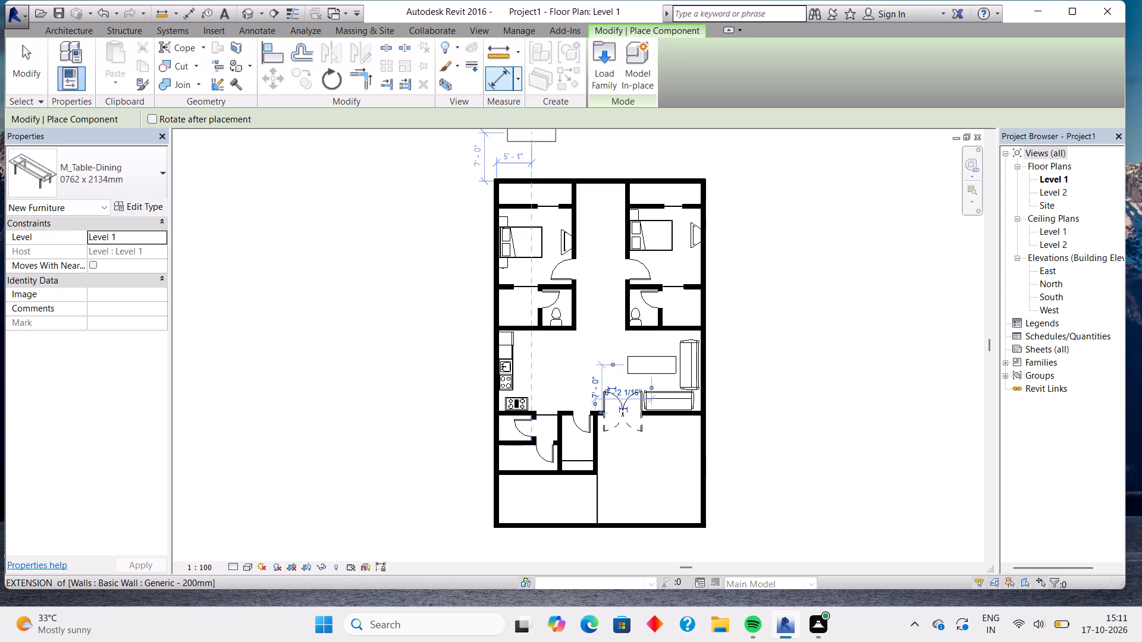
pyautogui.click(120, 184)
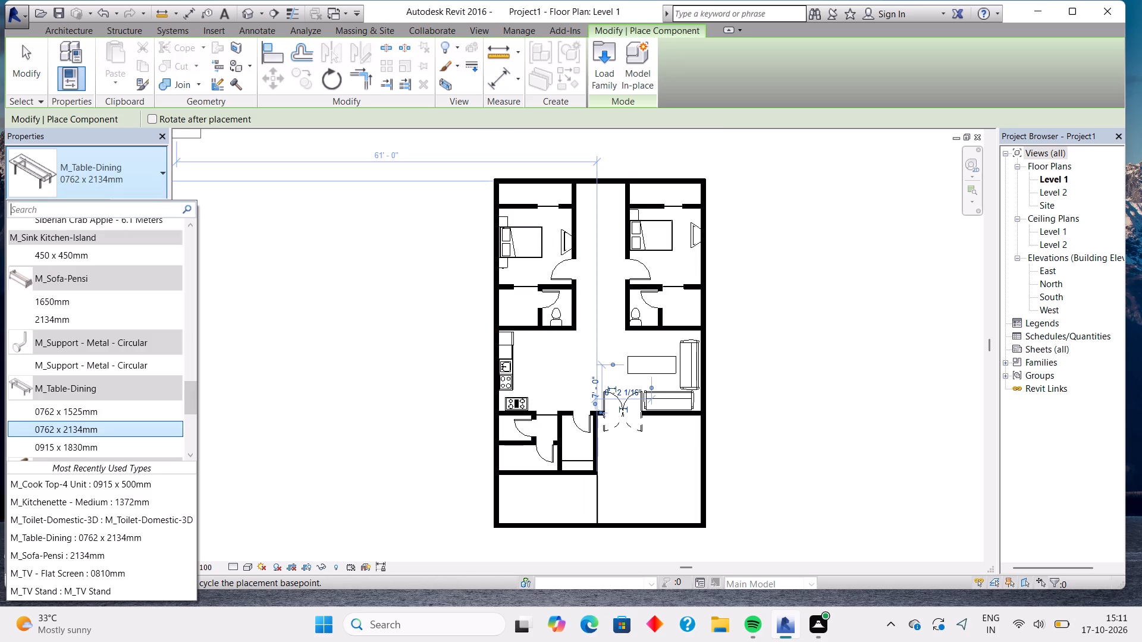
pyautogui.scroll(-6, 97, 398)
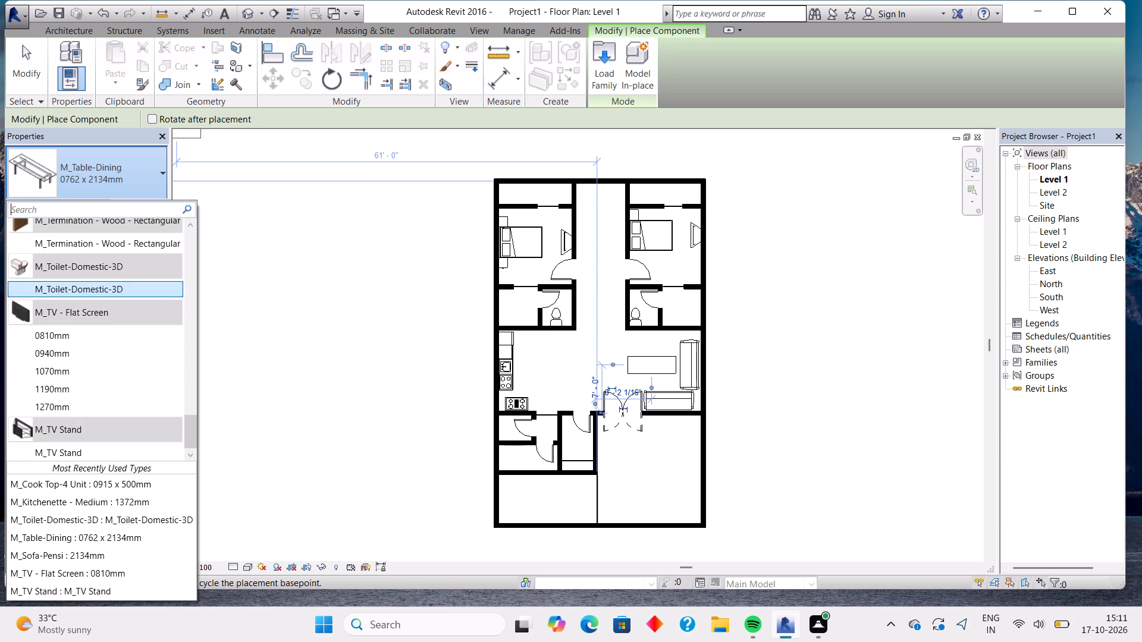
pyautogui.scroll(-1, 97, 398)
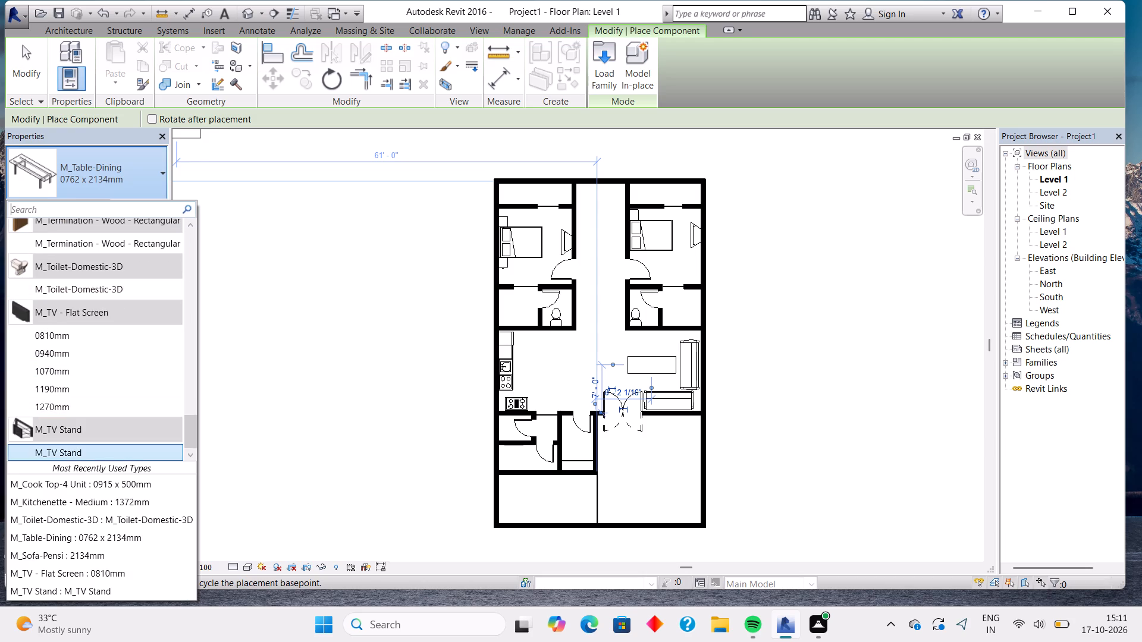
pyautogui.click(103, 446)
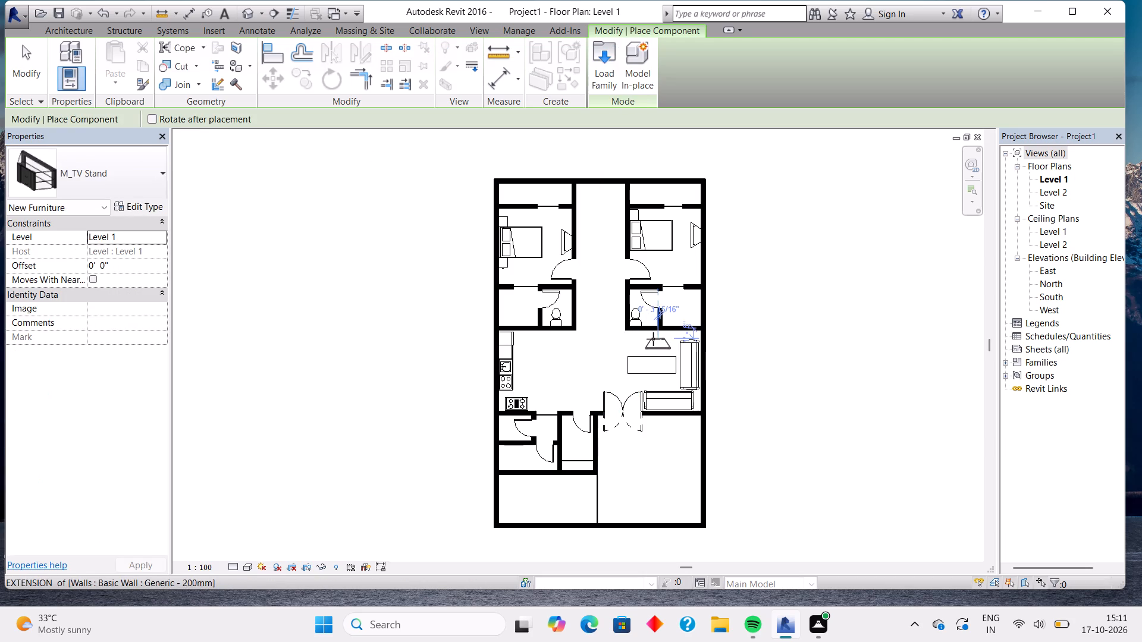
pyautogui.click(645, 335)
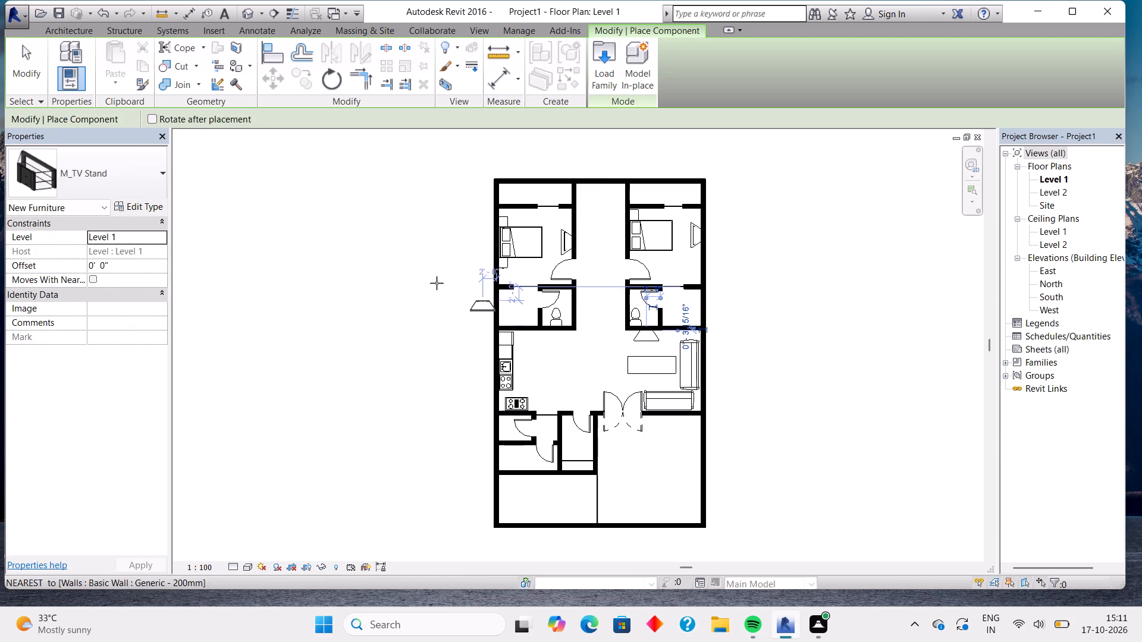
# Place one 1190mm M_TV - Flat Screen on the TV stand by the central room's north wall.
pyautogui.click(65, 184)
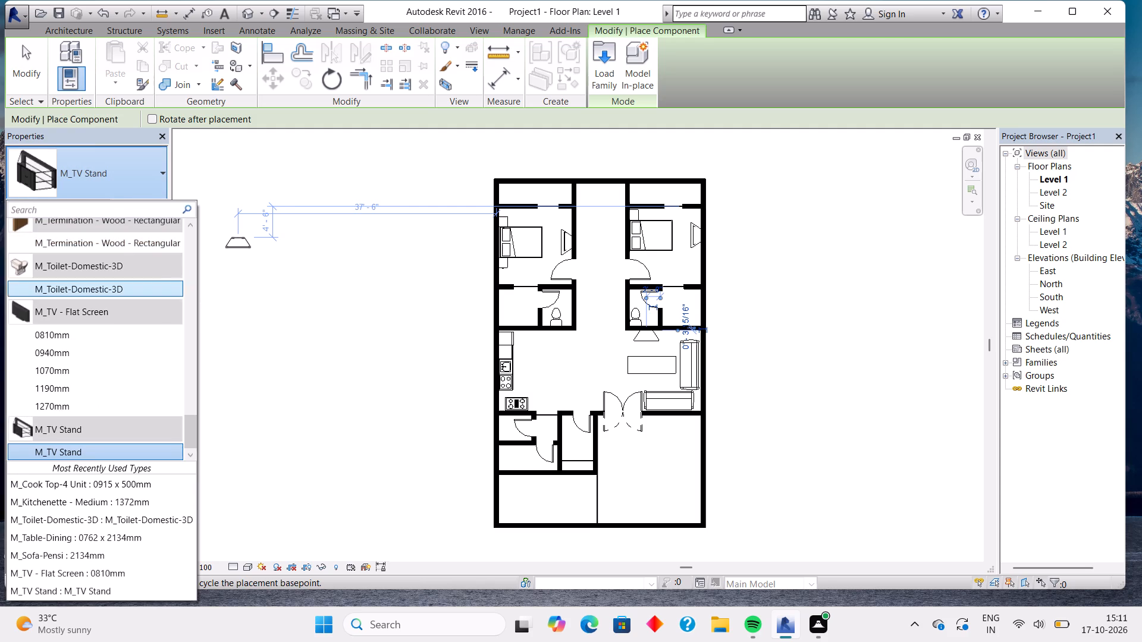
pyautogui.click(53, 335)
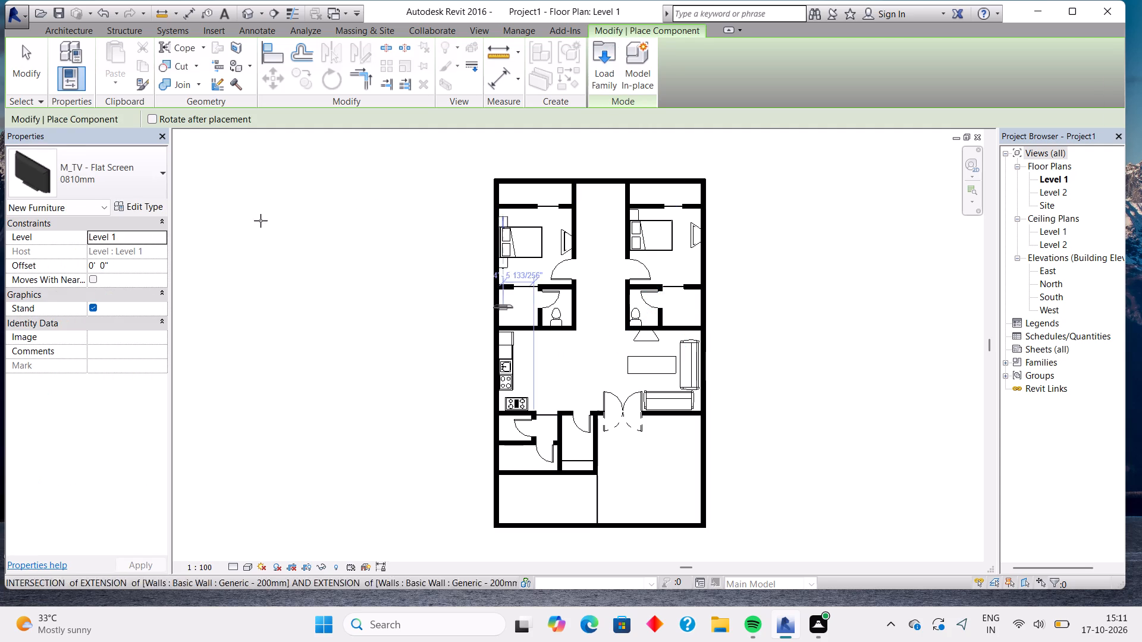
pyautogui.click(115, 164)
pyautogui.click(115, 164)
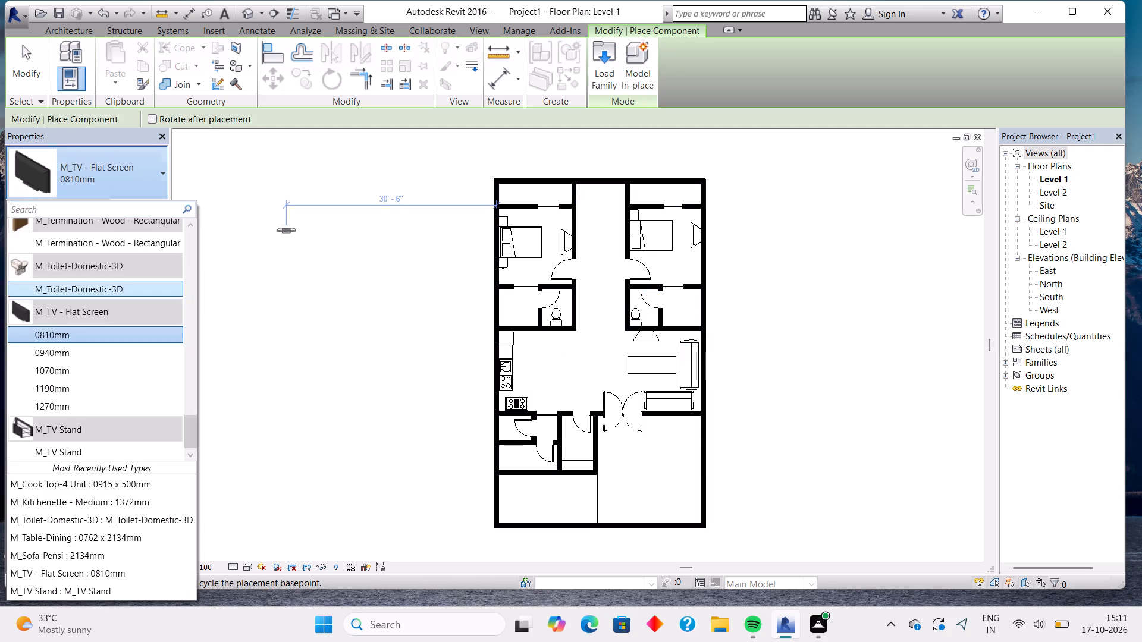
pyautogui.click(103, 380)
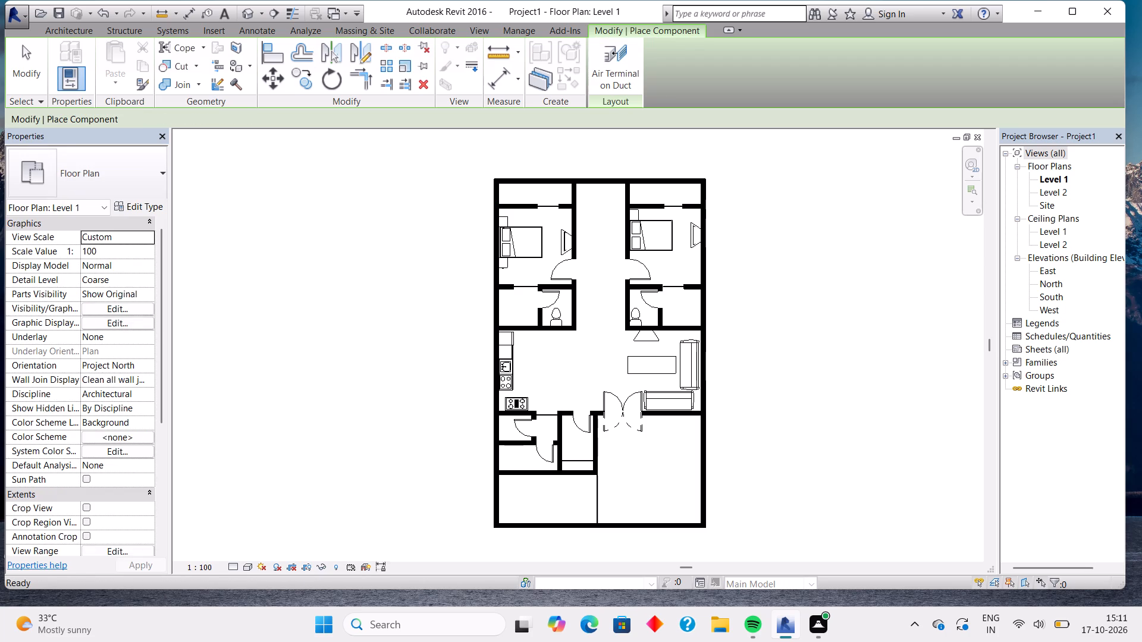
pyautogui.scroll(4, 650, 335)
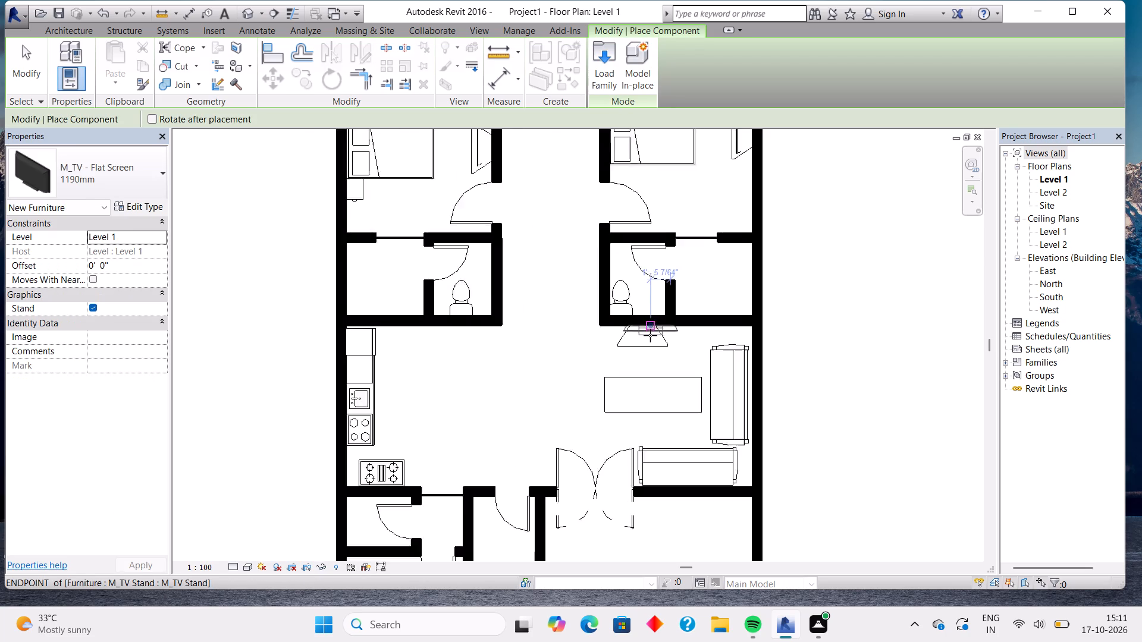
pyautogui.scroll(5, 650, 335)
pyautogui.click(637, 333)
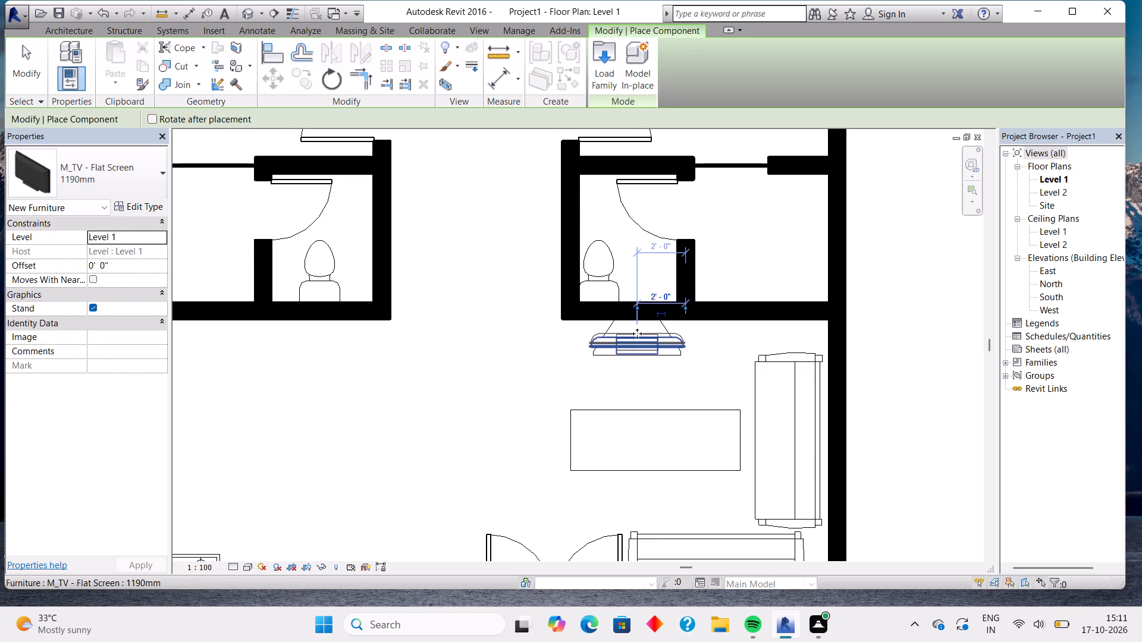
pyautogui.press('Escape')
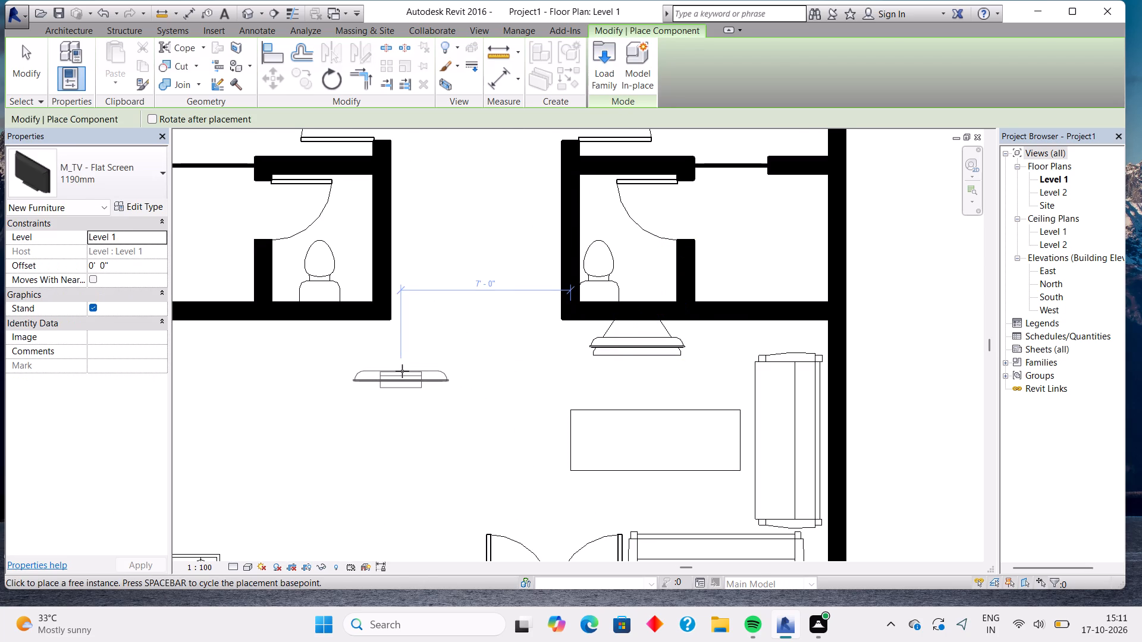
pyautogui.press('Escape')
# Load the M_Table-Dining Round w Chairs family from the US Metric library's Furniture, Tables folder.
pyautogui.scroll(-5, 425, 355)
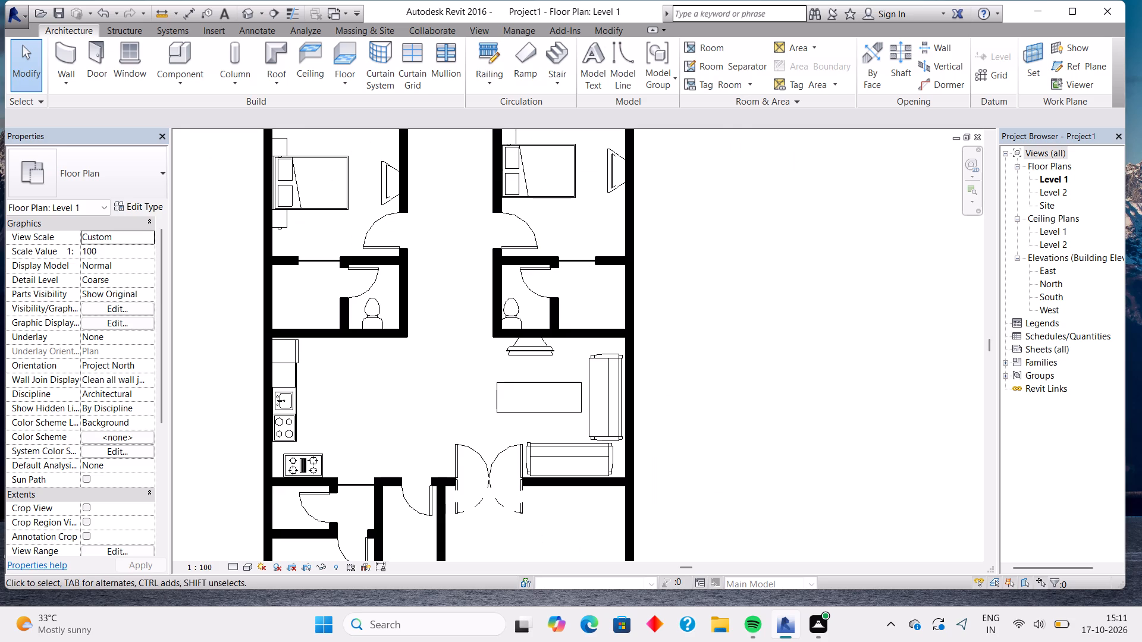
pyautogui.moveTo(402, 385); pyautogui.dragTo(441, 376, button='middle')
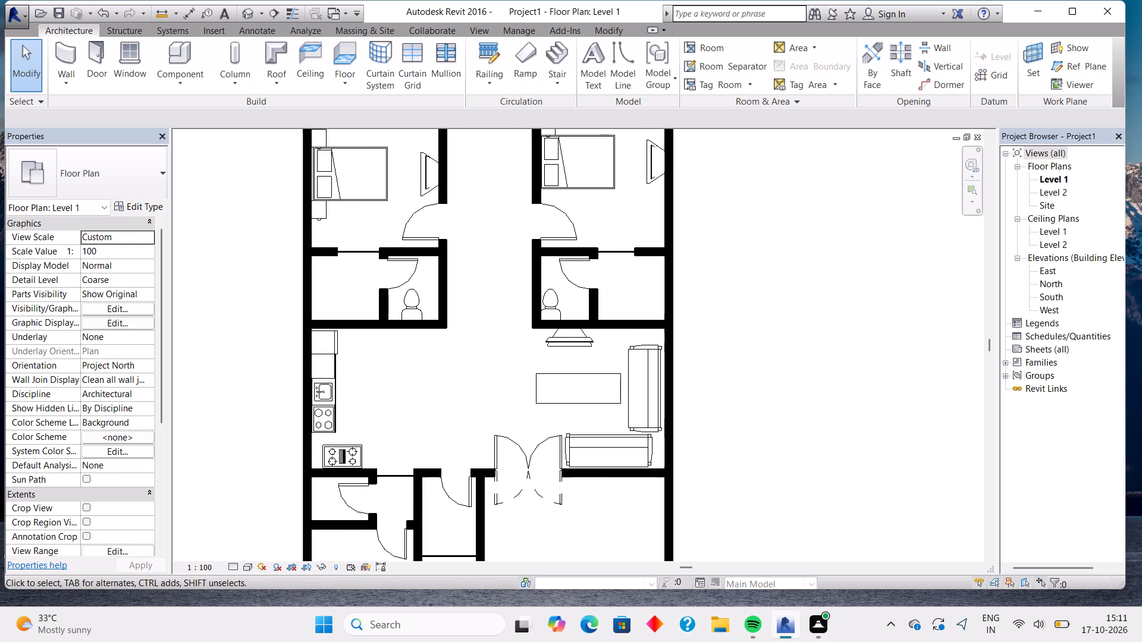
pyautogui.click(184, 53)
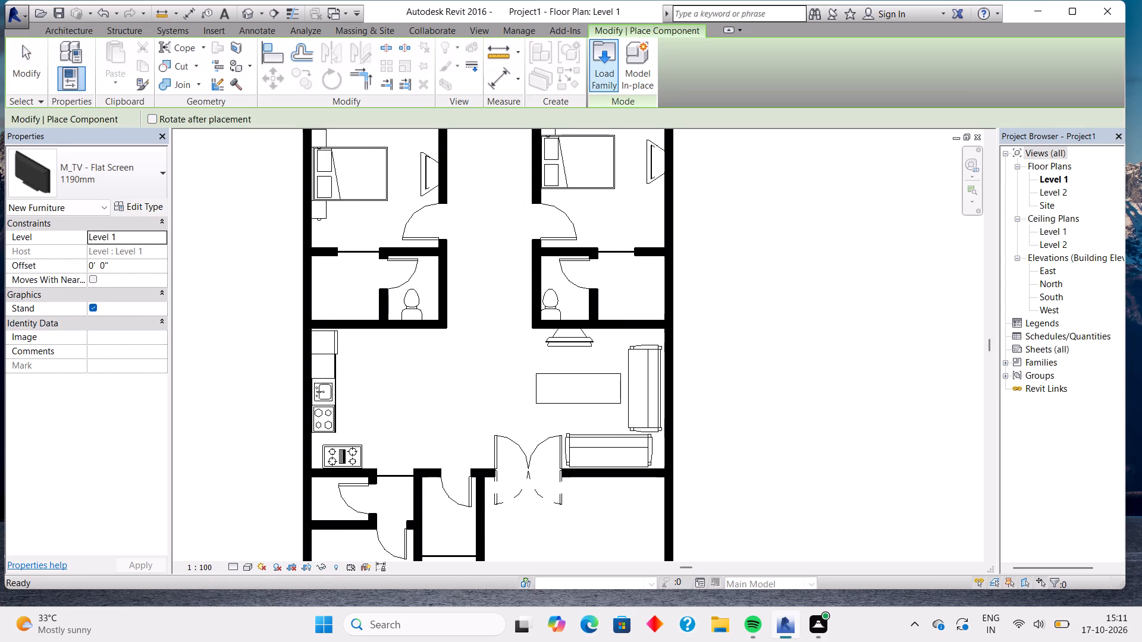
pyautogui.click(611, 55)
pyautogui.doubleClick(331, 214)
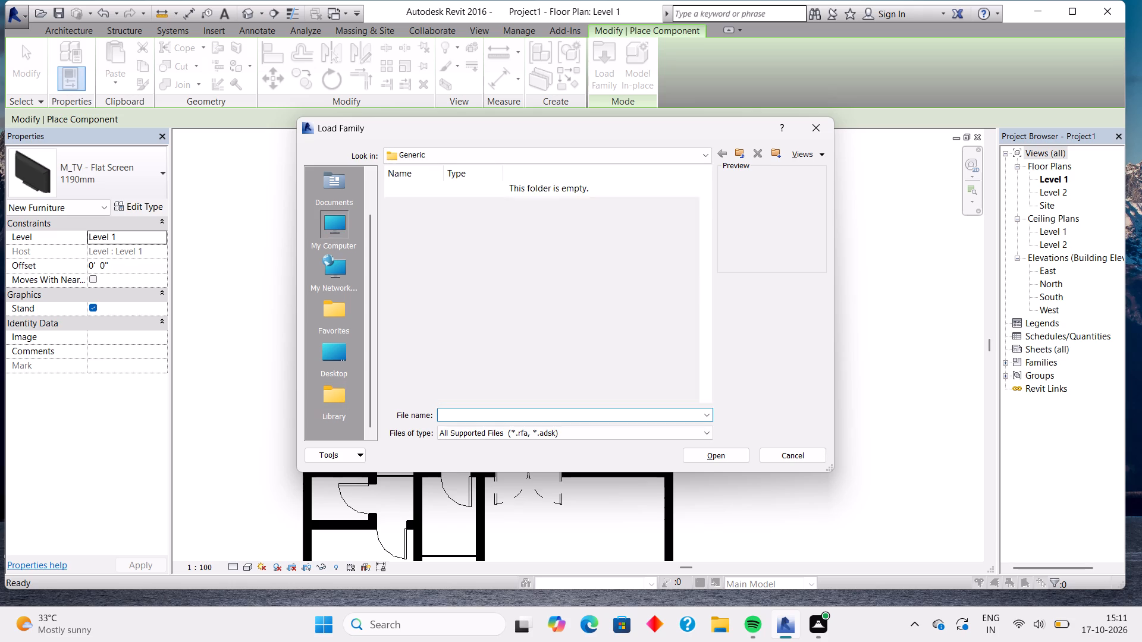
pyautogui.doubleClick(431, 213)
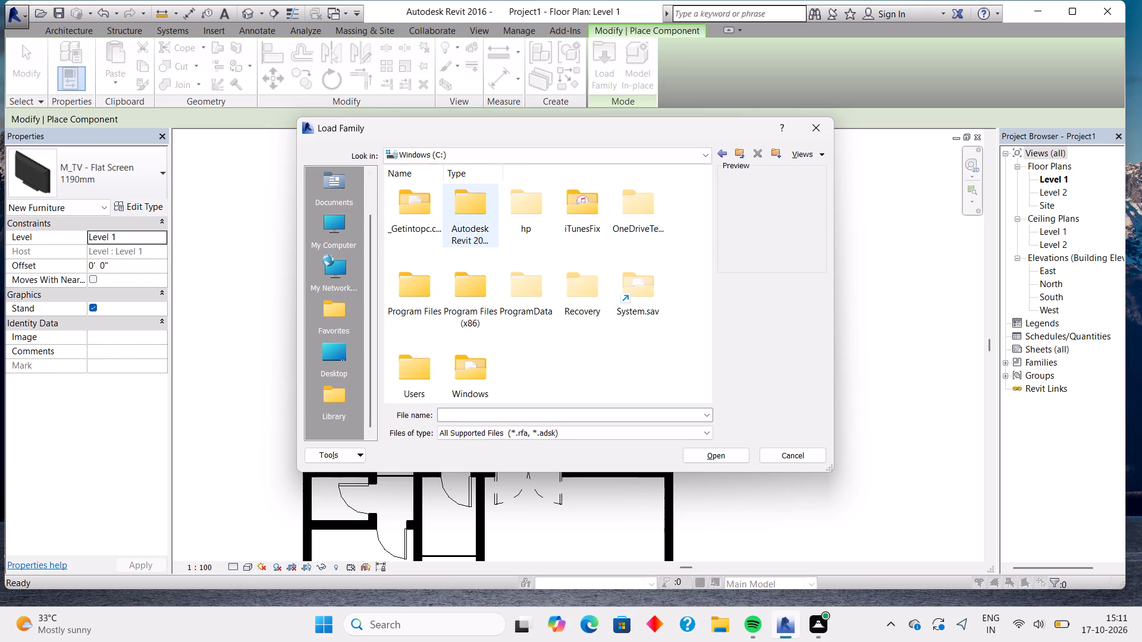
pyautogui.doubleClick(461, 197)
pyautogui.doubleClick(475, 213)
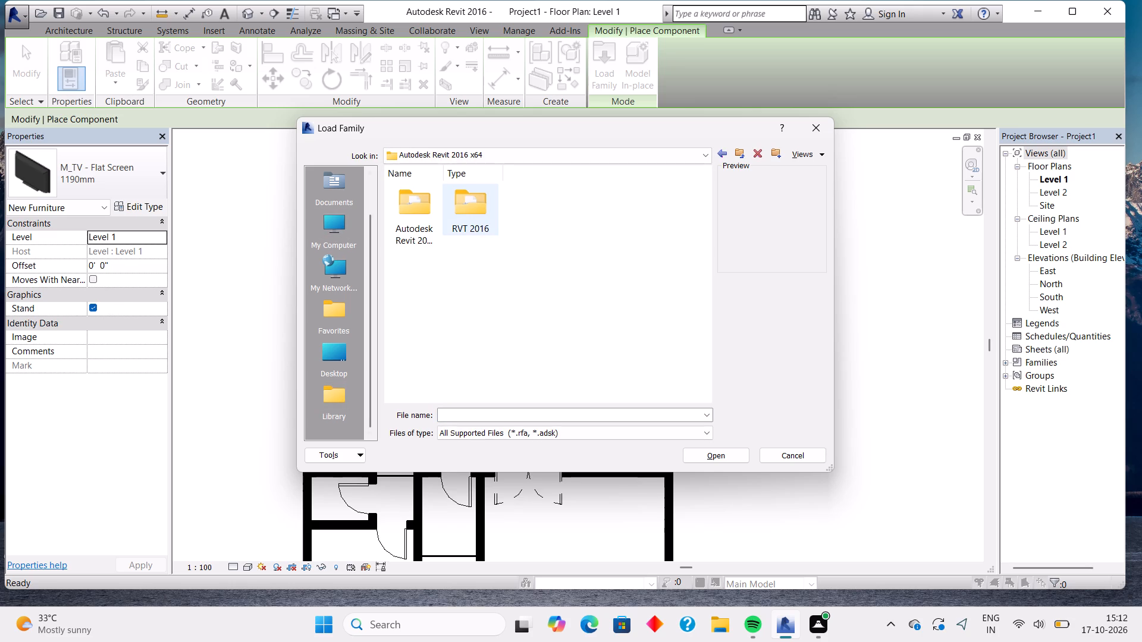
pyautogui.doubleClick(472, 213)
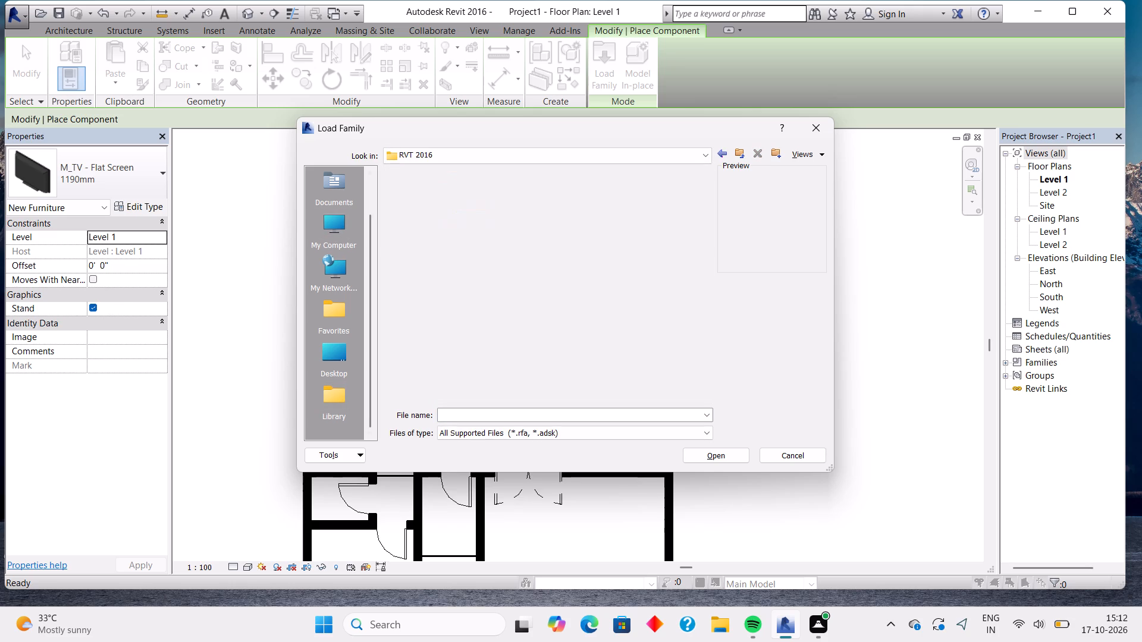
pyautogui.doubleClick(572, 220)
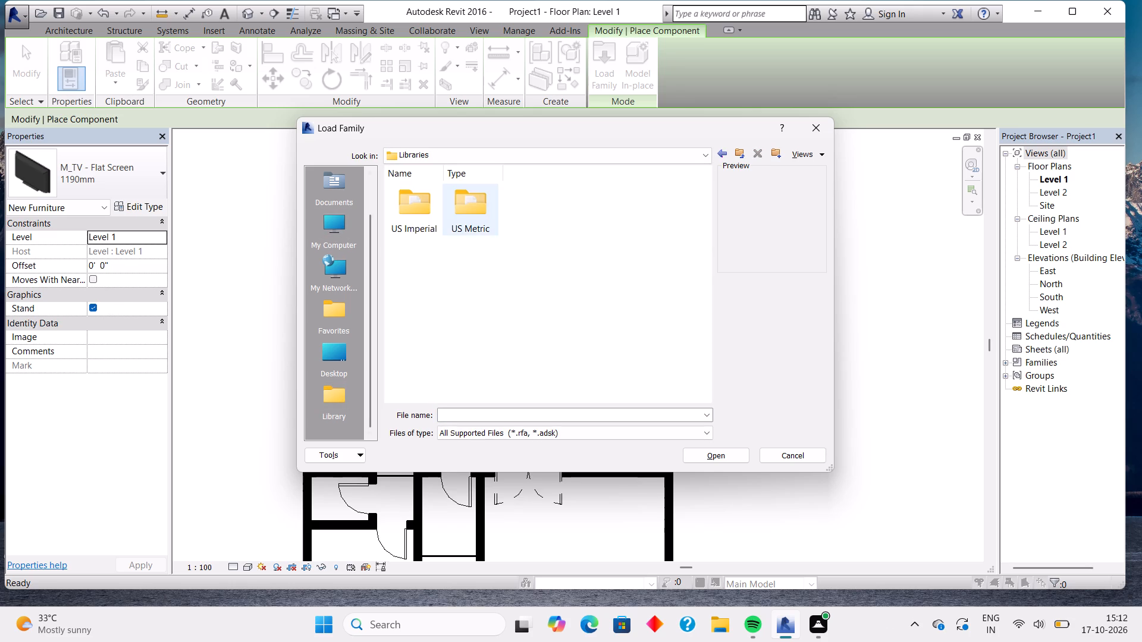
pyautogui.doubleClick(489, 206)
pyautogui.scroll(-3, 531, 248)
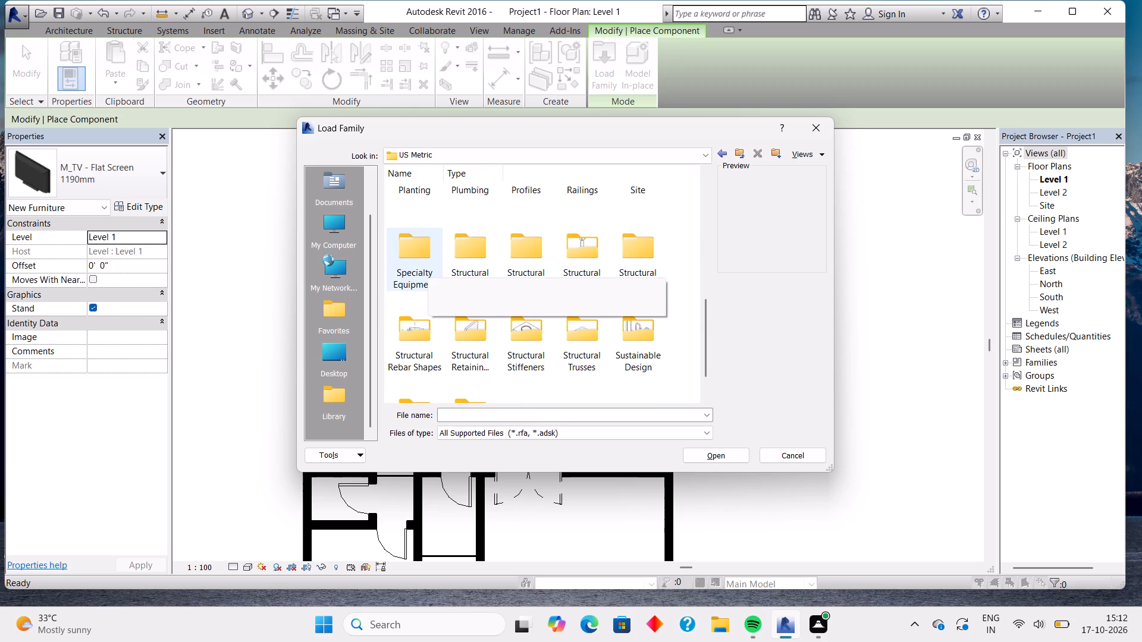
pyautogui.scroll(7, 561, 269)
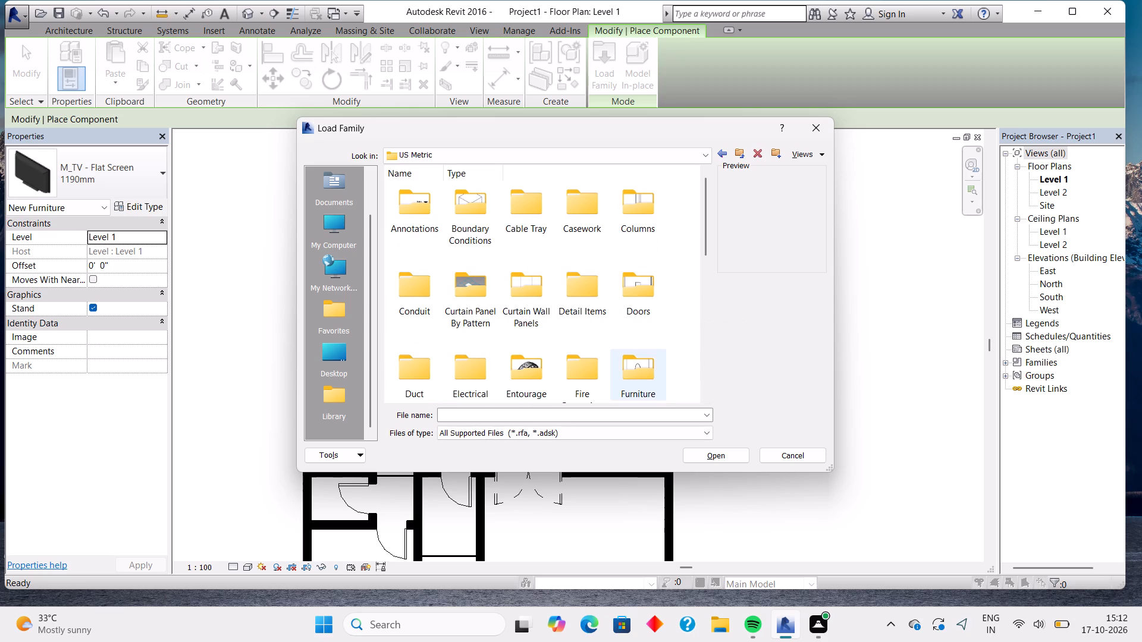
pyautogui.doubleClick(632, 366)
pyautogui.doubleClick(571, 223)
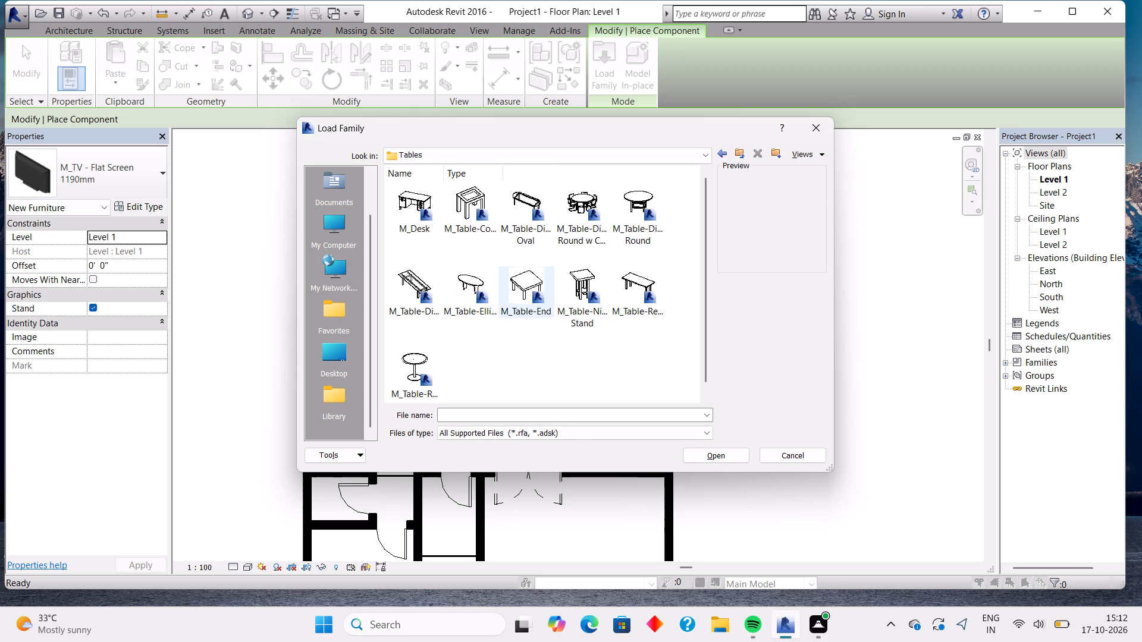
pyautogui.doubleClick(570, 223)
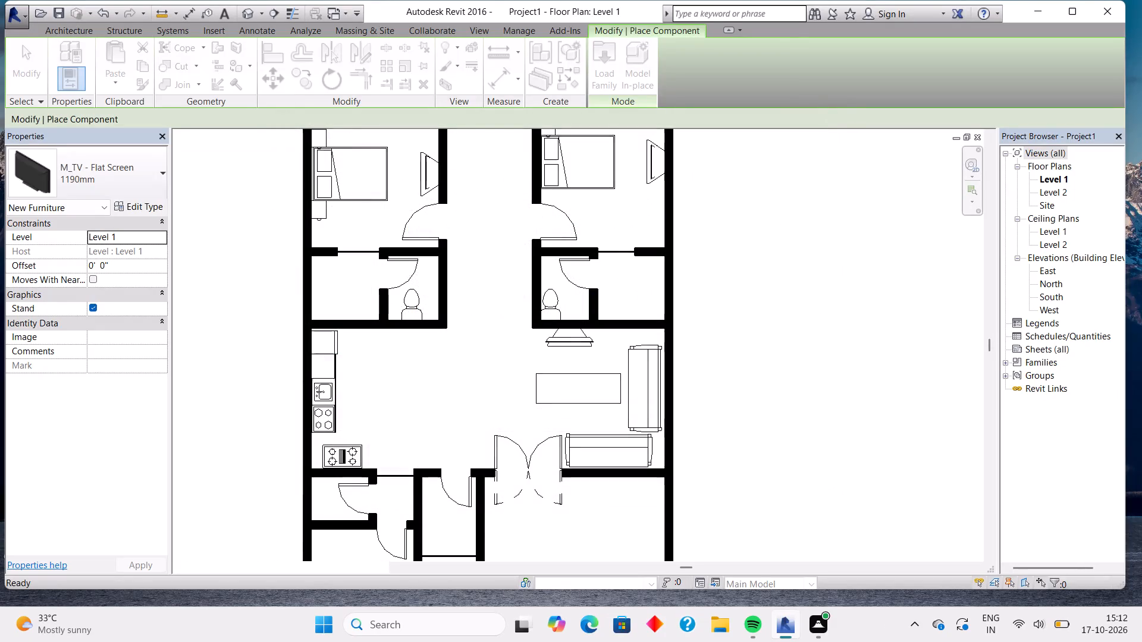
# Place one 0915mm Diameter M_Table-Dining Round w Chairs in the kitchen area, about 3'-0" south of the west bathroom's south wall.
pyautogui.click(412, 358)
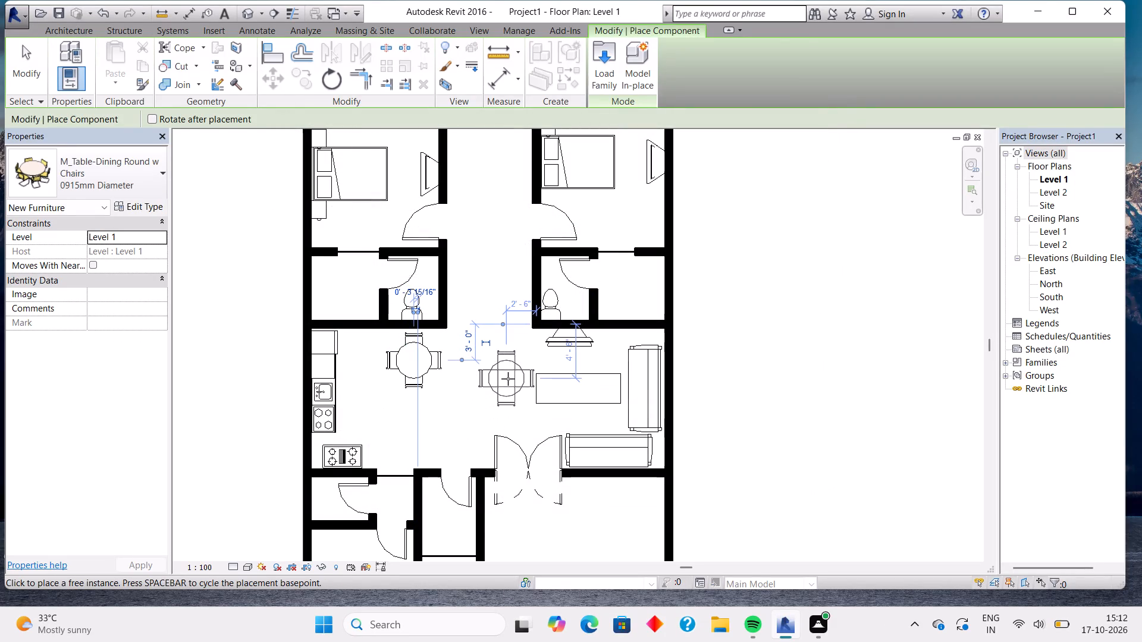
pyautogui.press('Escape')
pyautogui.press('Escape')
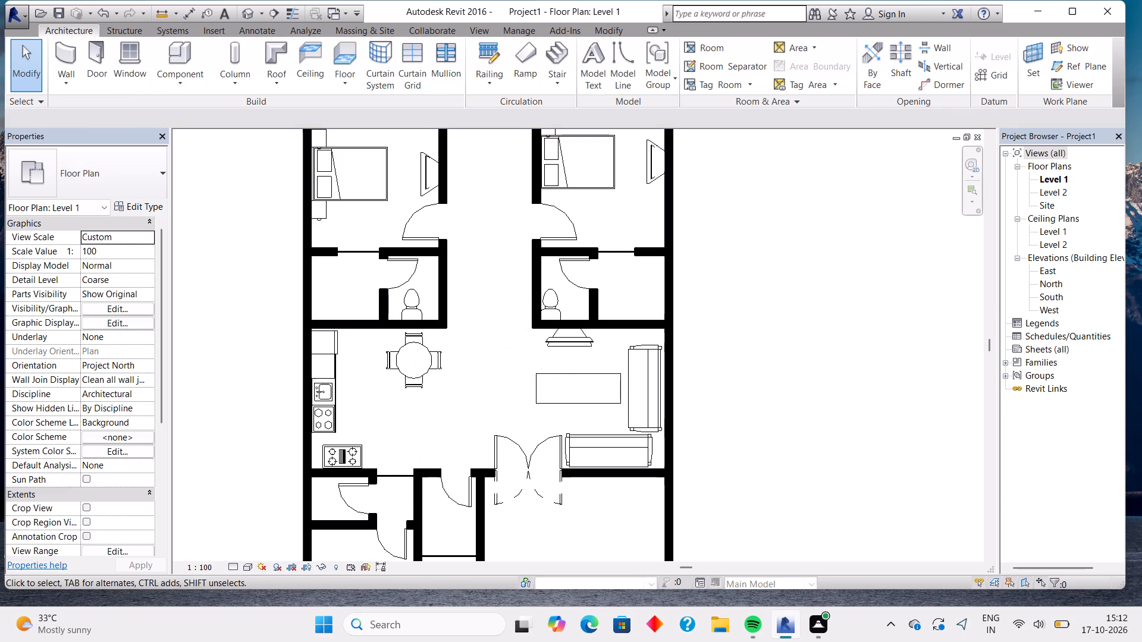
# Load the M_RPC Beetle family from the US Metric library's Entourage folder.
pyautogui.scroll(-2, 497, 417)
pyautogui.moveTo(495, 418); pyautogui.dragTo(529, 276, button='middle')
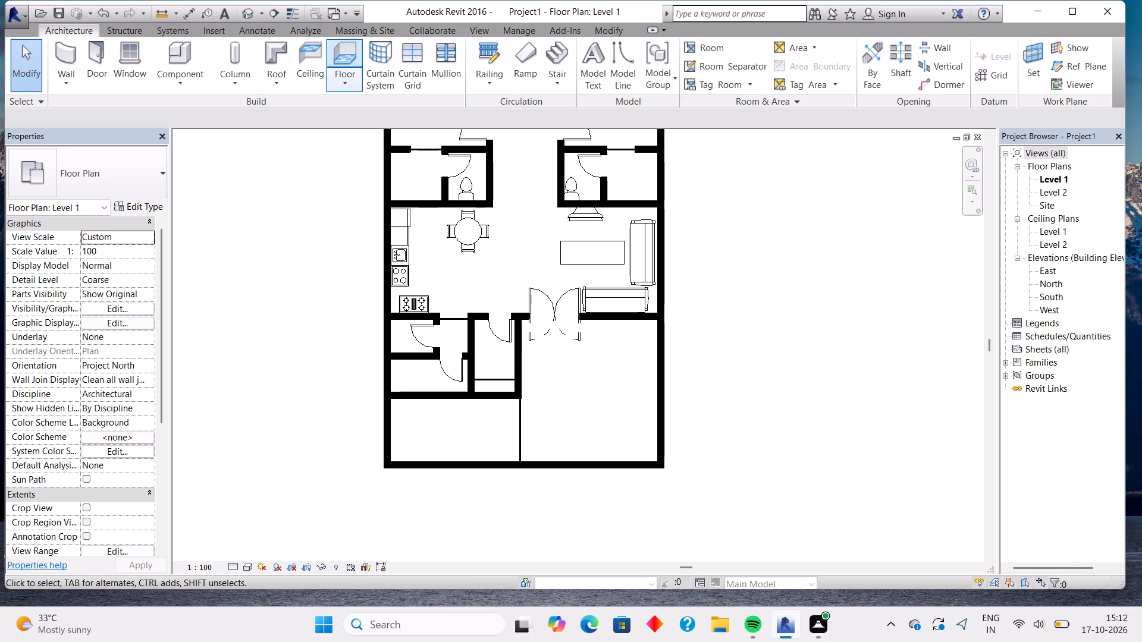
pyautogui.click(180, 59)
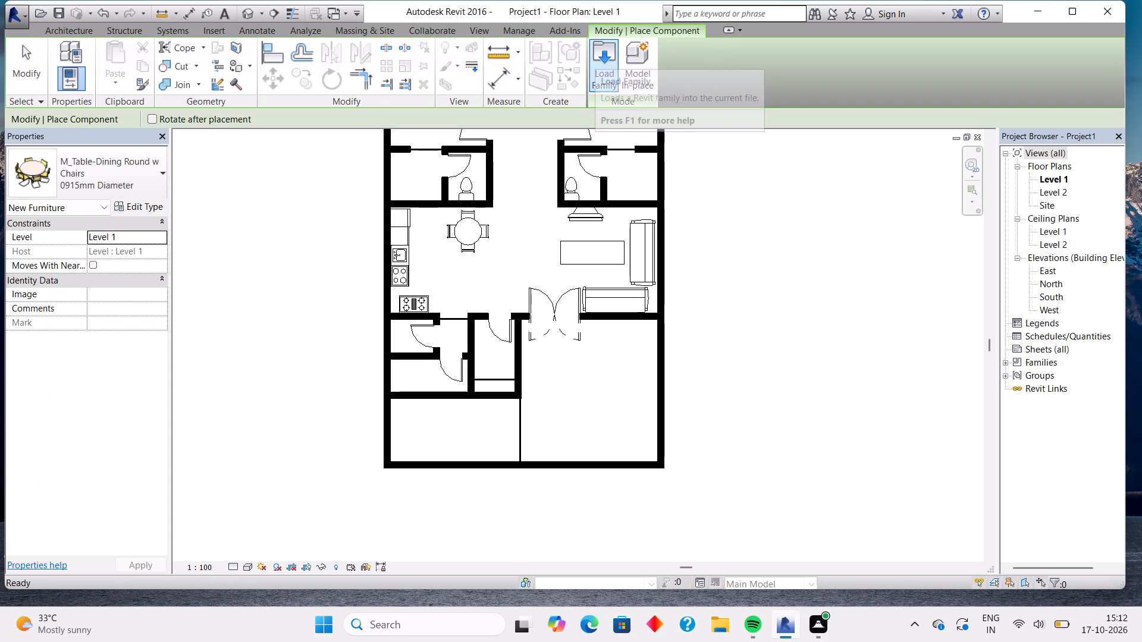
pyautogui.click(595, 59)
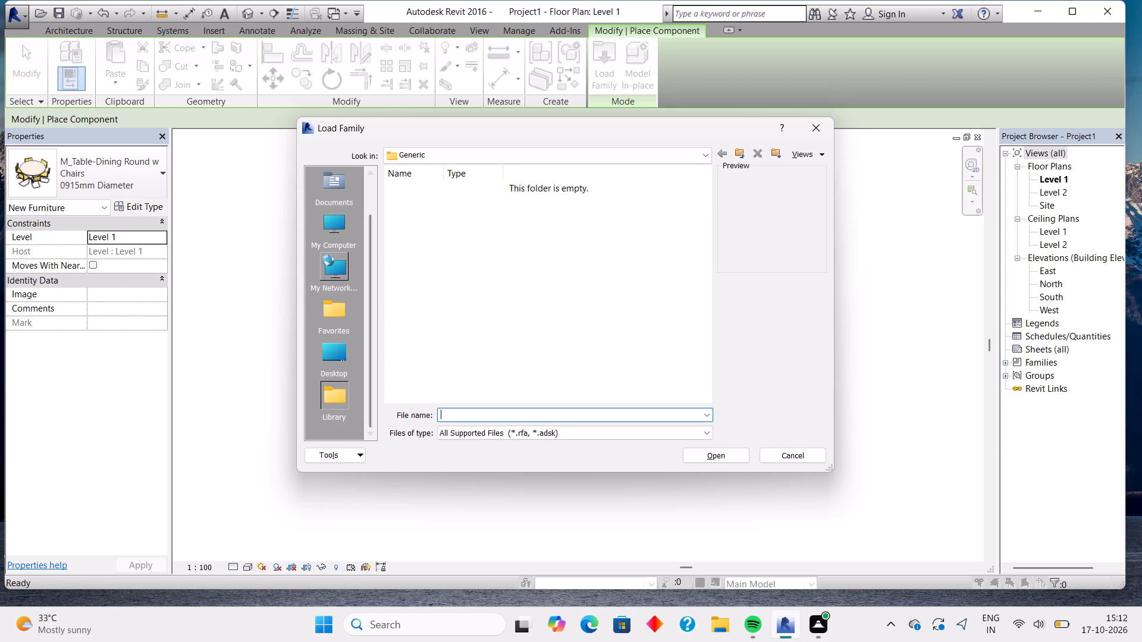
pyautogui.doubleClick(337, 234)
pyautogui.doubleClick(424, 235)
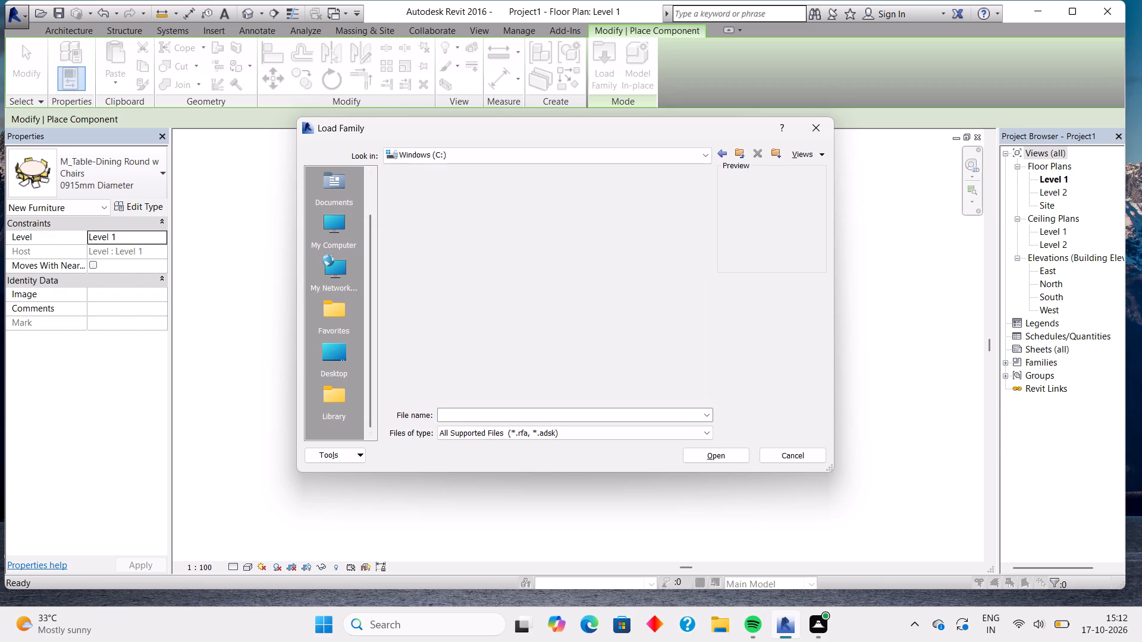
pyautogui.doubleClick(474, 237)
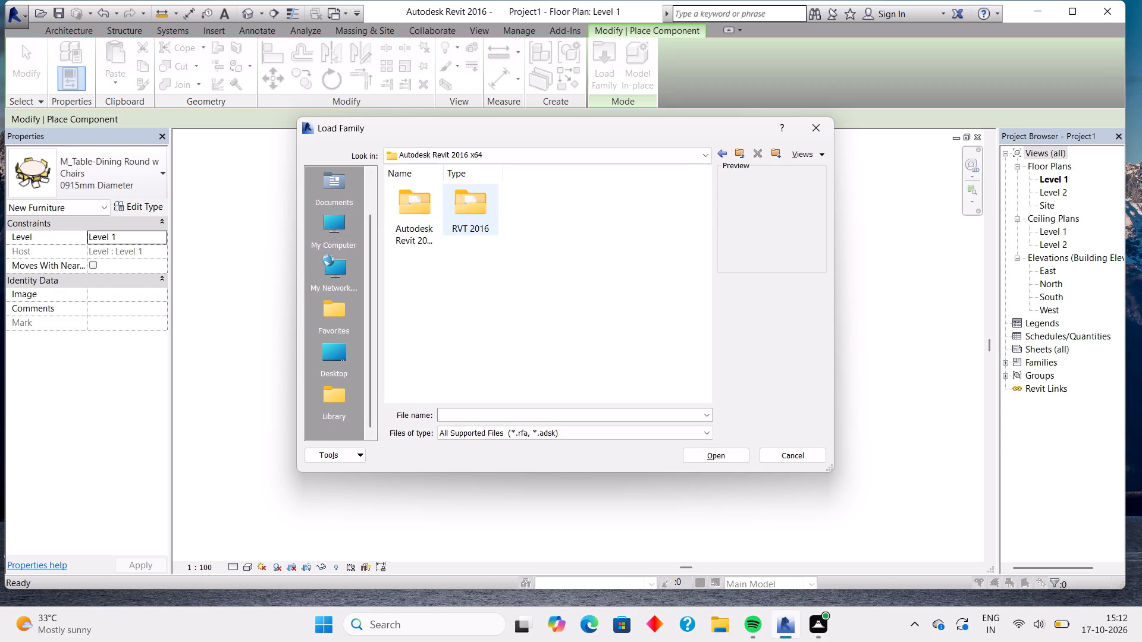
pyautogui.doubleClick(476, 219)
pyautogui.doubleClick(578, 211)
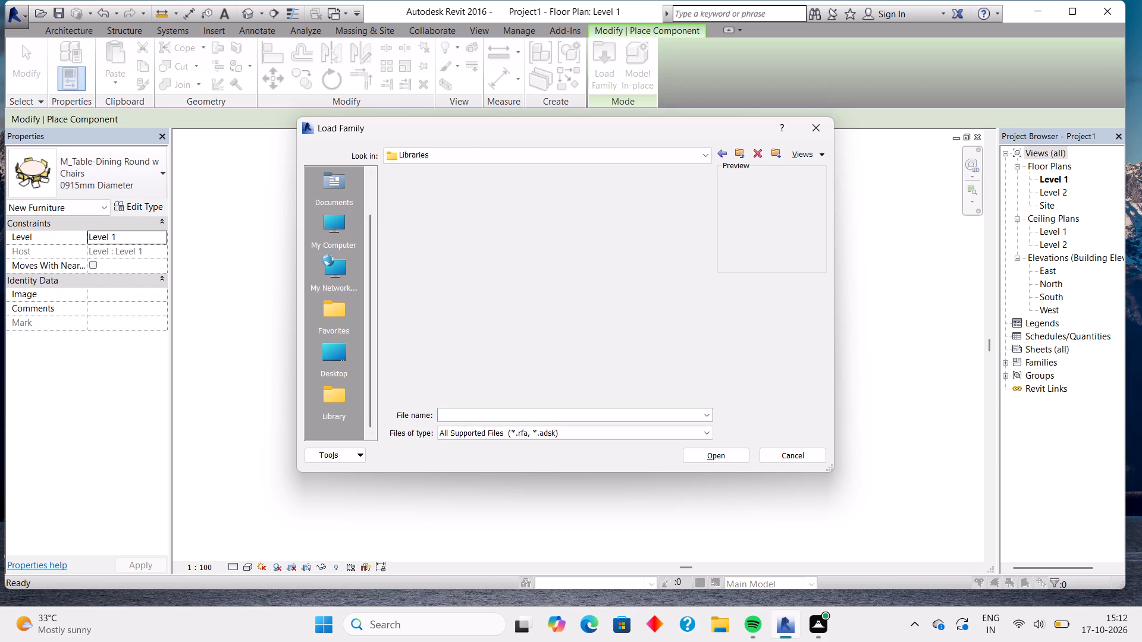
pyautogui.doubleClick(485, 208)
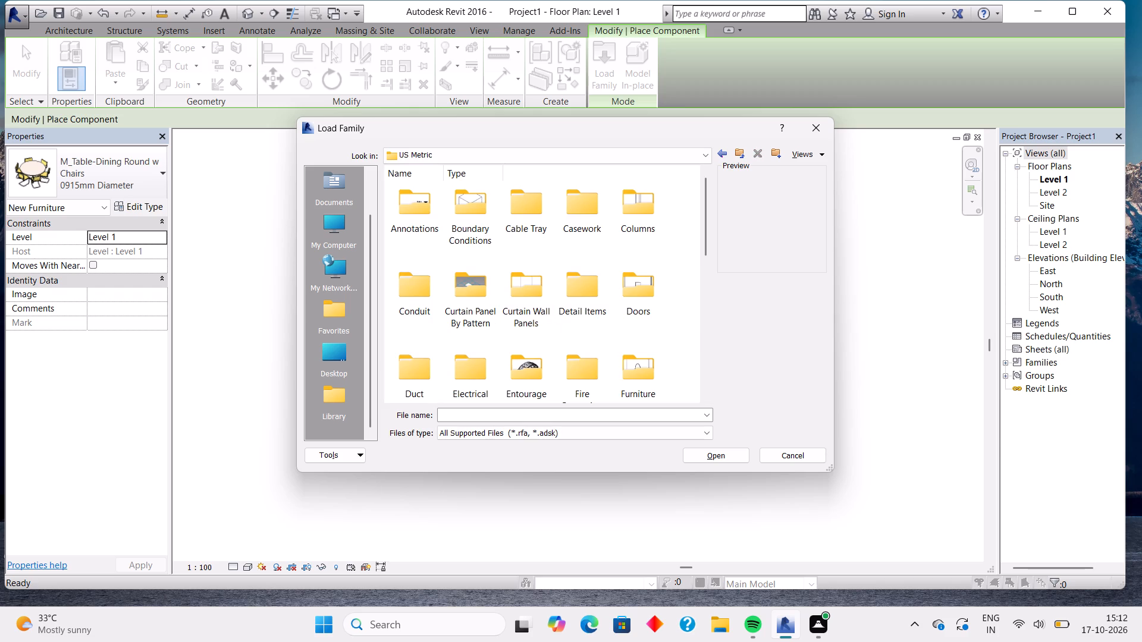
pyautogui.doubleClick(517, 372)
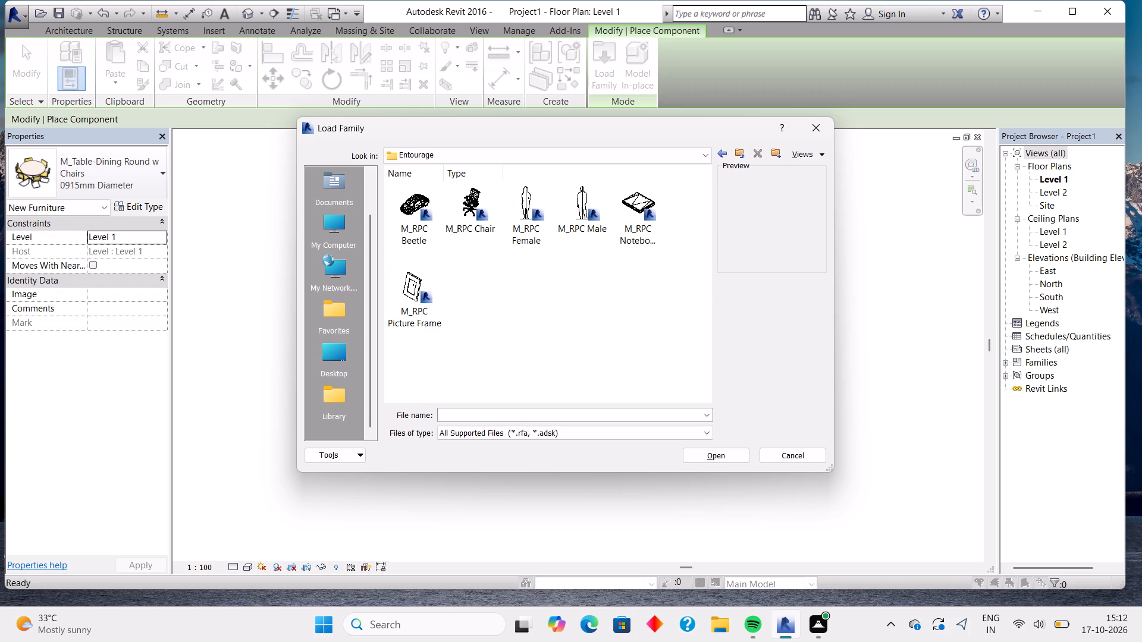
pyautogui.doubleClick(419, 213)
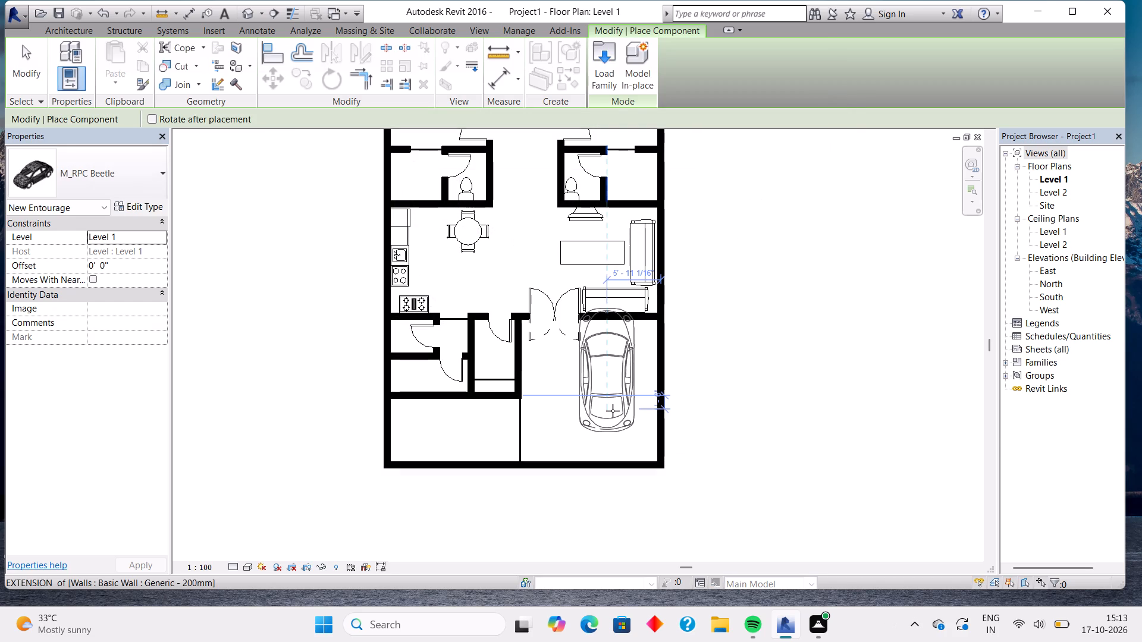
# Place one M_RPC Beetle car in the southeast space near the east wall, lengthwise north-south and clear of the double door.
pyautogui.click(625, 430)
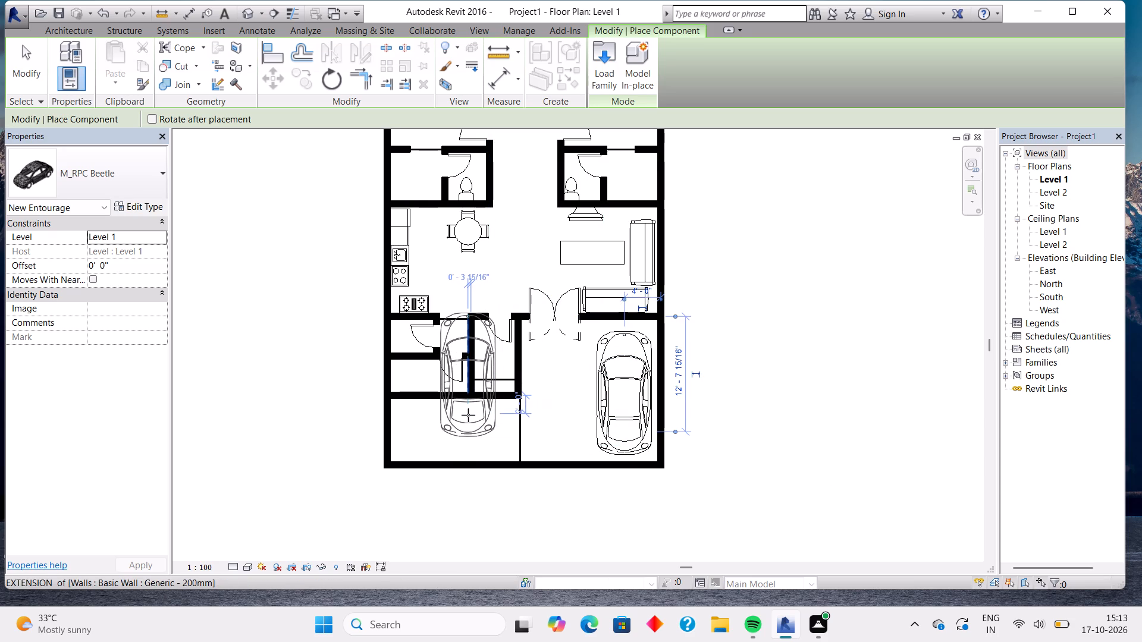
pyautogui.press('Escape')
pyautogui.press('Escape')
# Review the whole Level 1 plan with the placed furniture, fixtures and car.
pyautogui.scroll(-4, 545, 378)
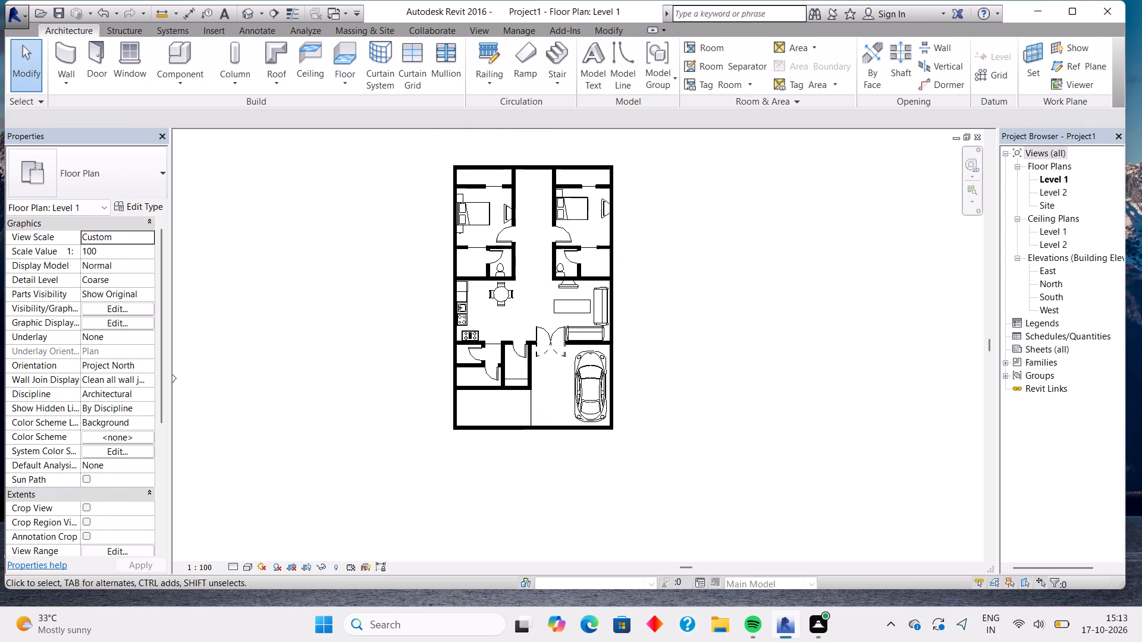
pyautogui.scroll(-2, 545, 378)
pyautogui.moveTo(545, 319); pyautogui.dragTo(527, 380, button='middle')
pyautogui.scroll(7, 527, 380)
pyautogui.moveTo(527, 380); pyautogui.dragTo(557, 292, button='middle')
pyautogui.scroll(-4, 560, 290)
pyautogui.moveTo(560, 290); pyautogui.dragTo(554, 317, button='middle')
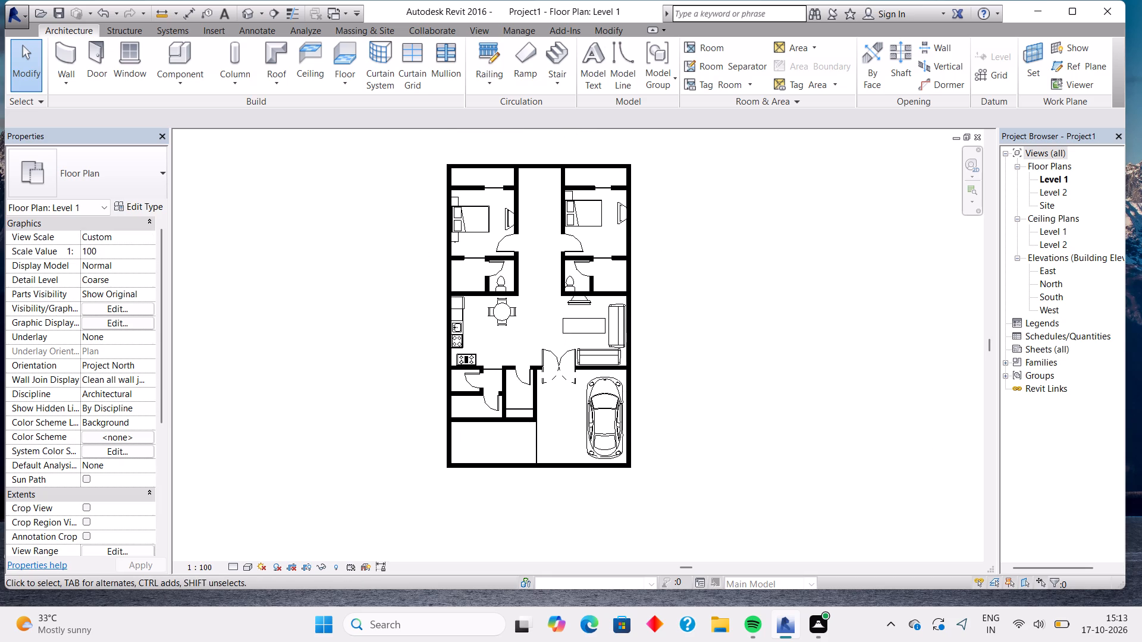
pyautogui.scroll(1, 554, 317)
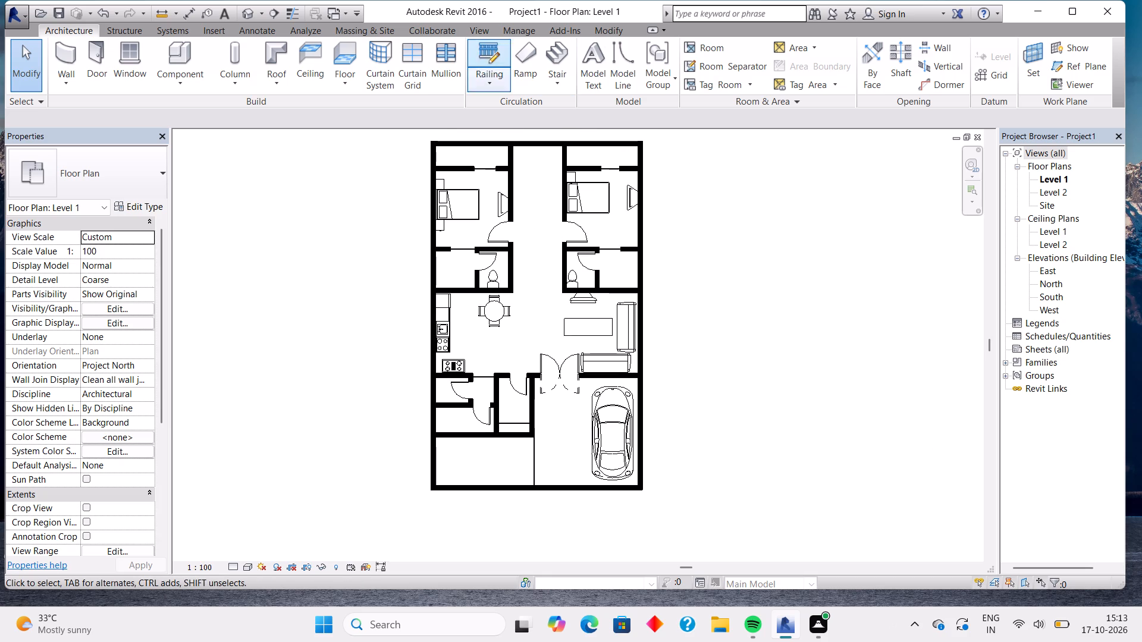
# Load the M_RPC Plant - Tropical family from the US Metric library's Planting folder.
pyautogui.click(265, 24)
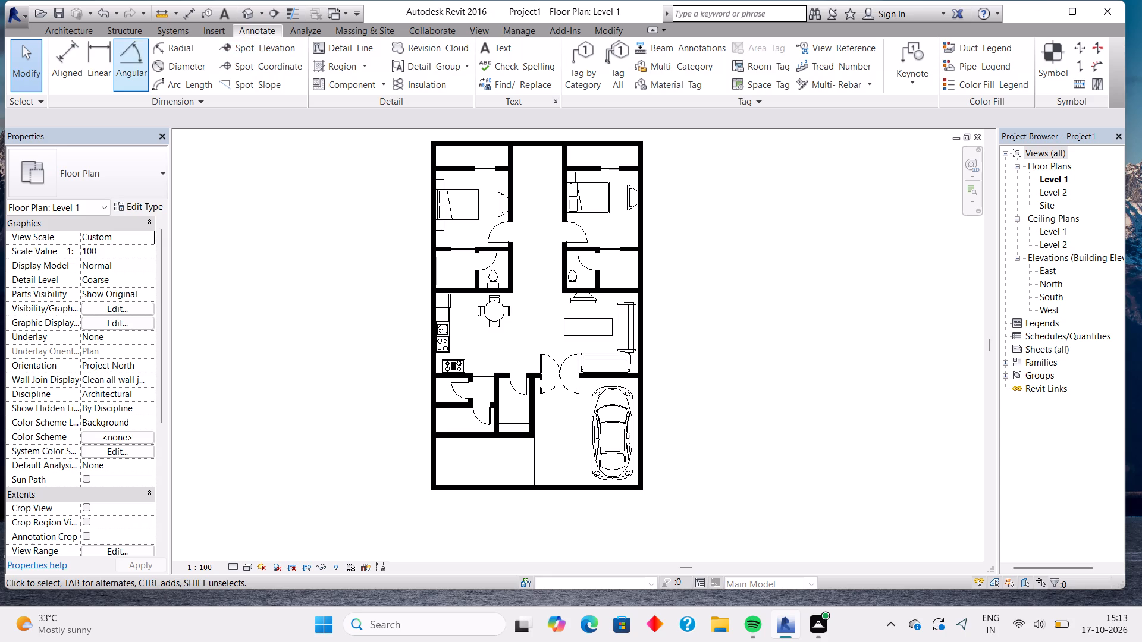
pyautogui.click(93, 28)
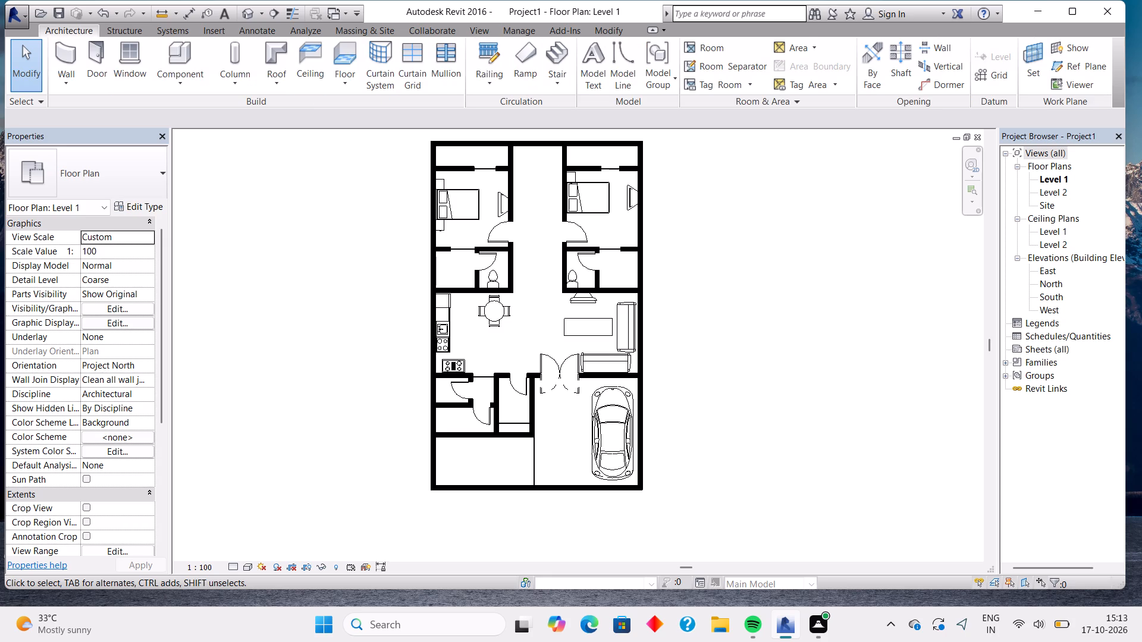
pyautogui.click(195, 48)
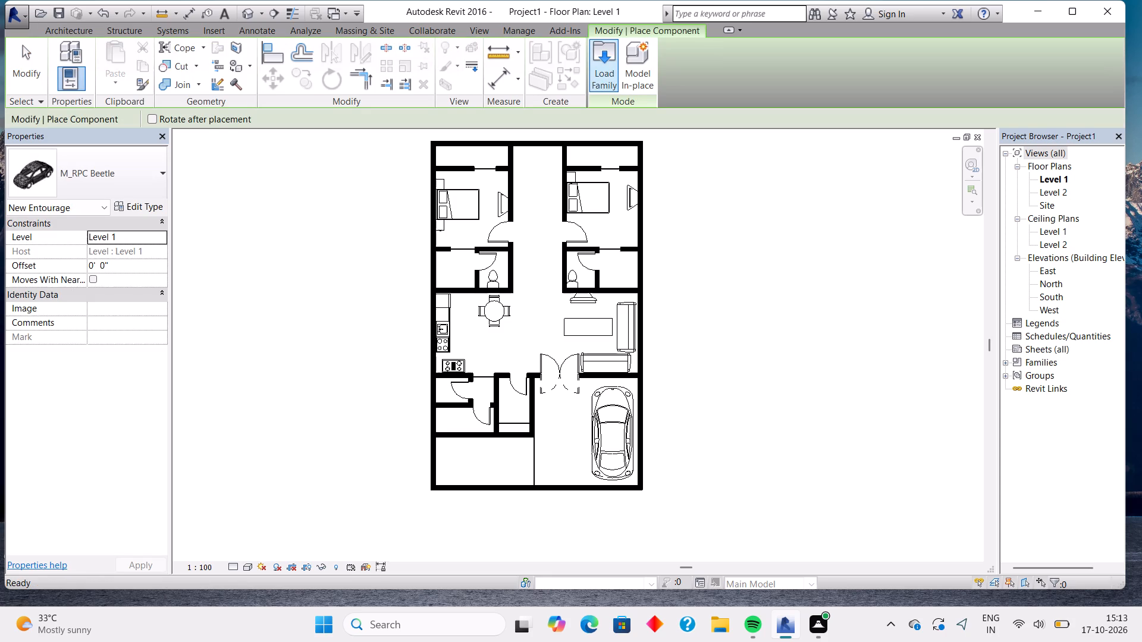
pyautogui.click(598, 58)
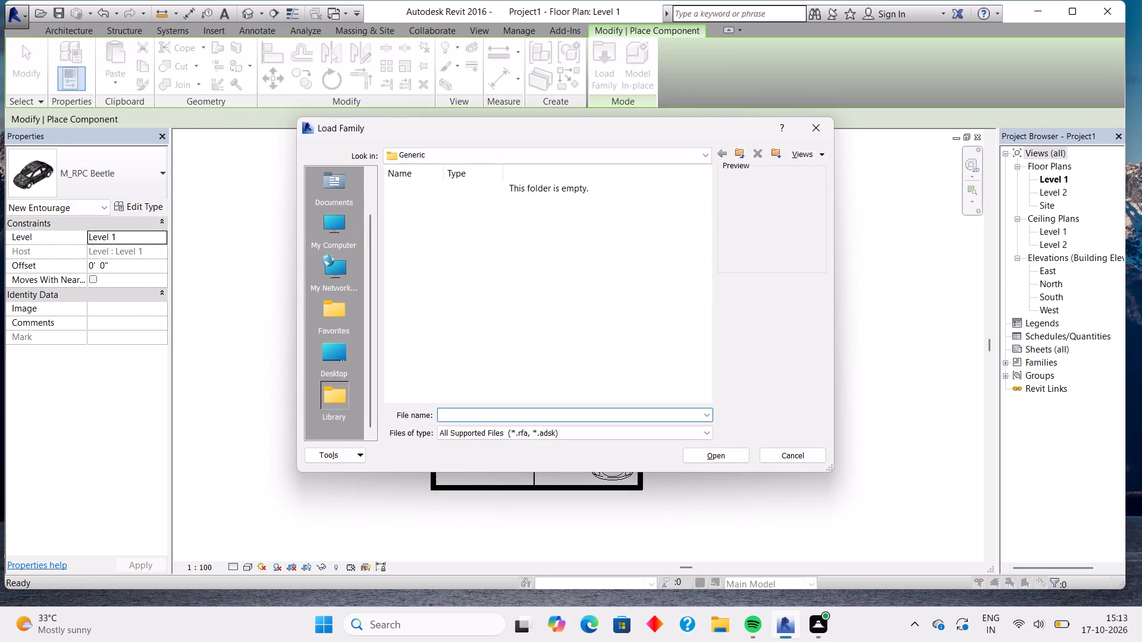
pyautogui.doubleClick(347, 220)
pyautogui.doubleClick(416, 225)
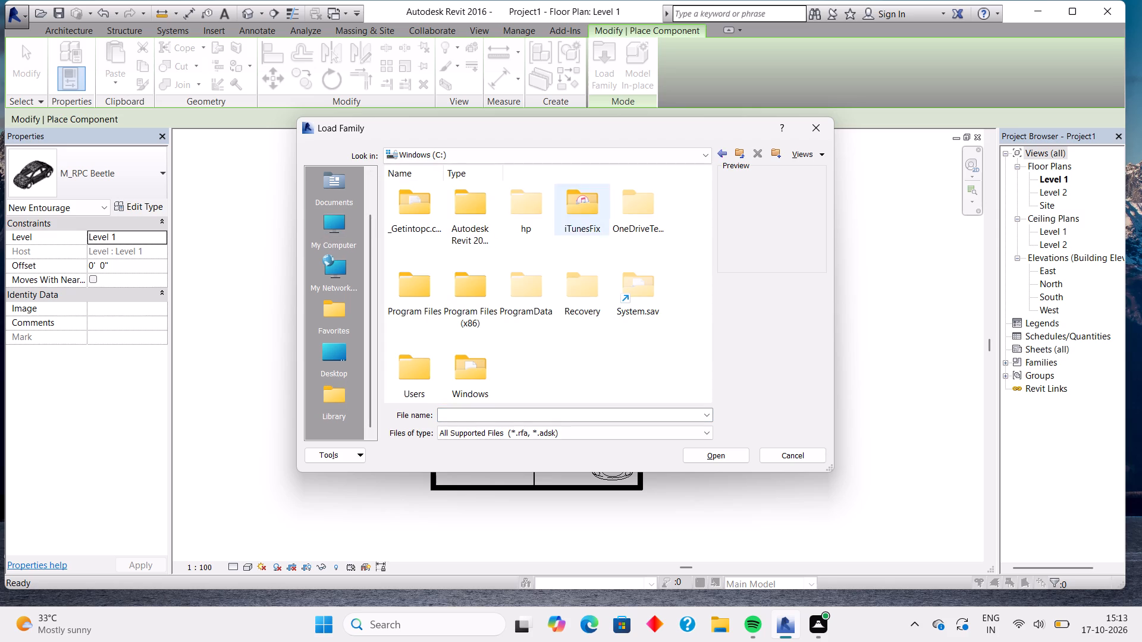
pyautogui.doubleClick(474, 212)
pyautogui.doubleClick(467, 203)
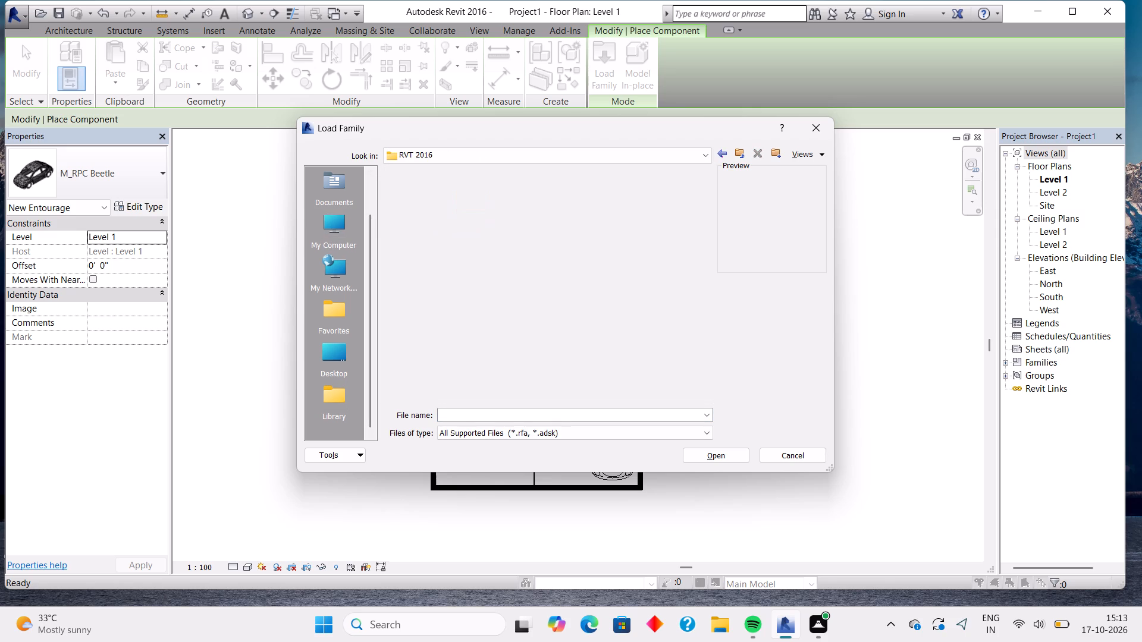
pyautogui.doubleClick(583, 214)
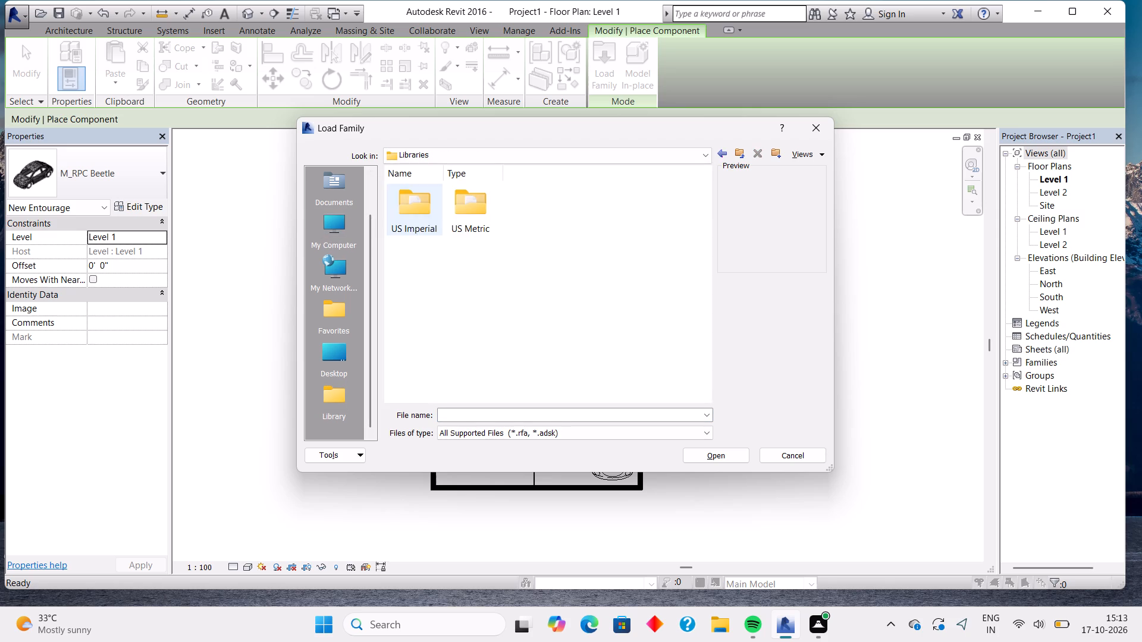
pyautogui.doubleClick(470, 221)
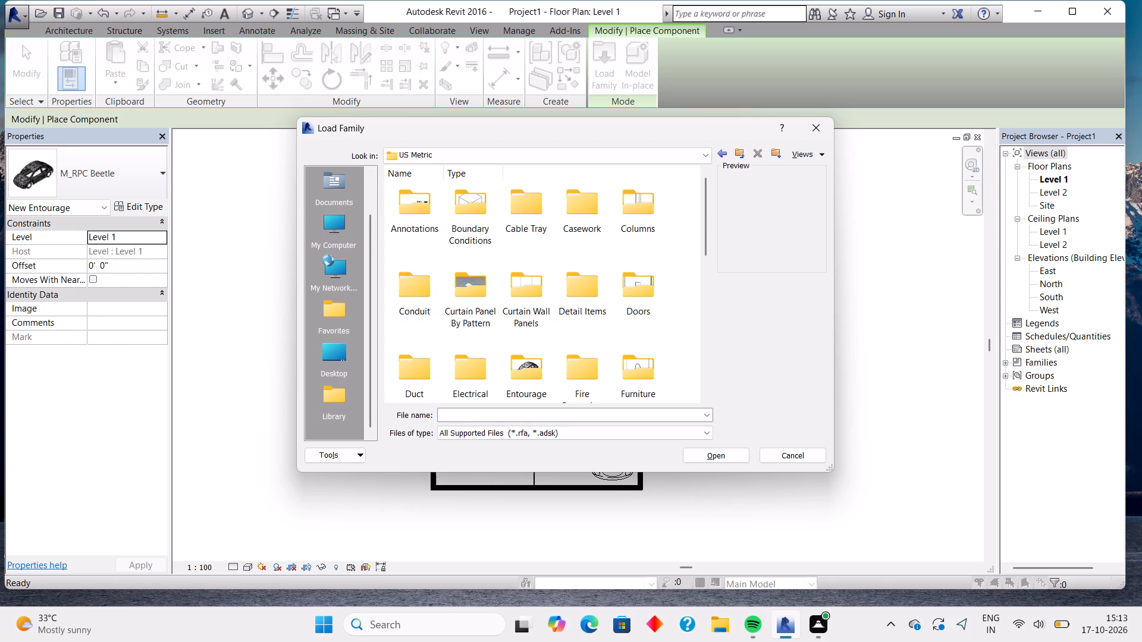
pyautogui.scroll(-1, 581, 321)
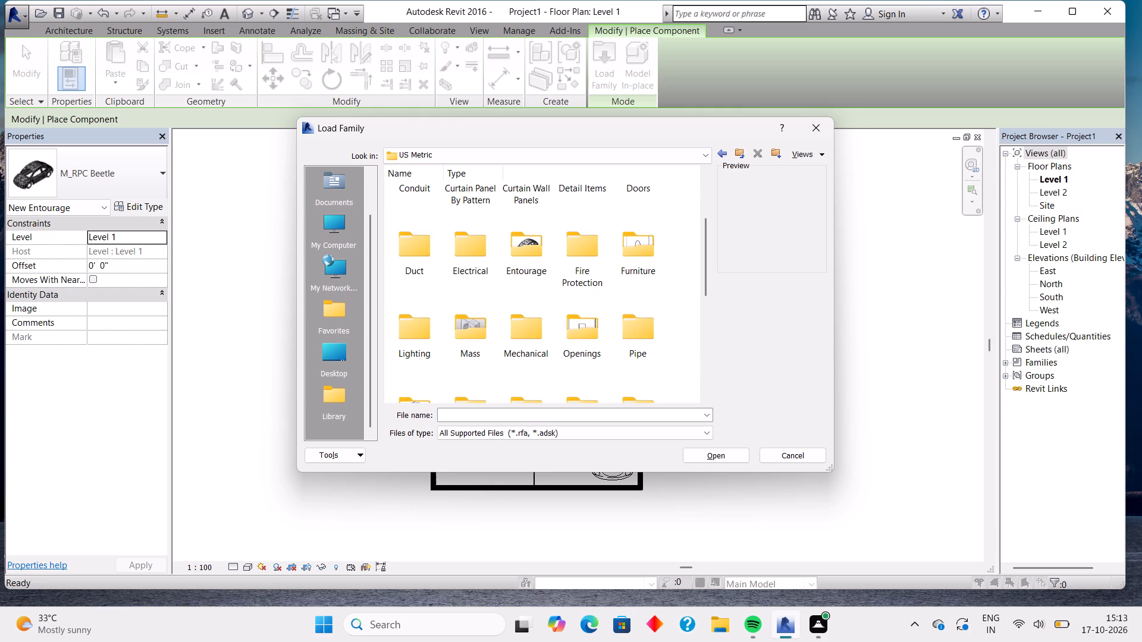
pyautogui.scroll(-1, 566, 297)
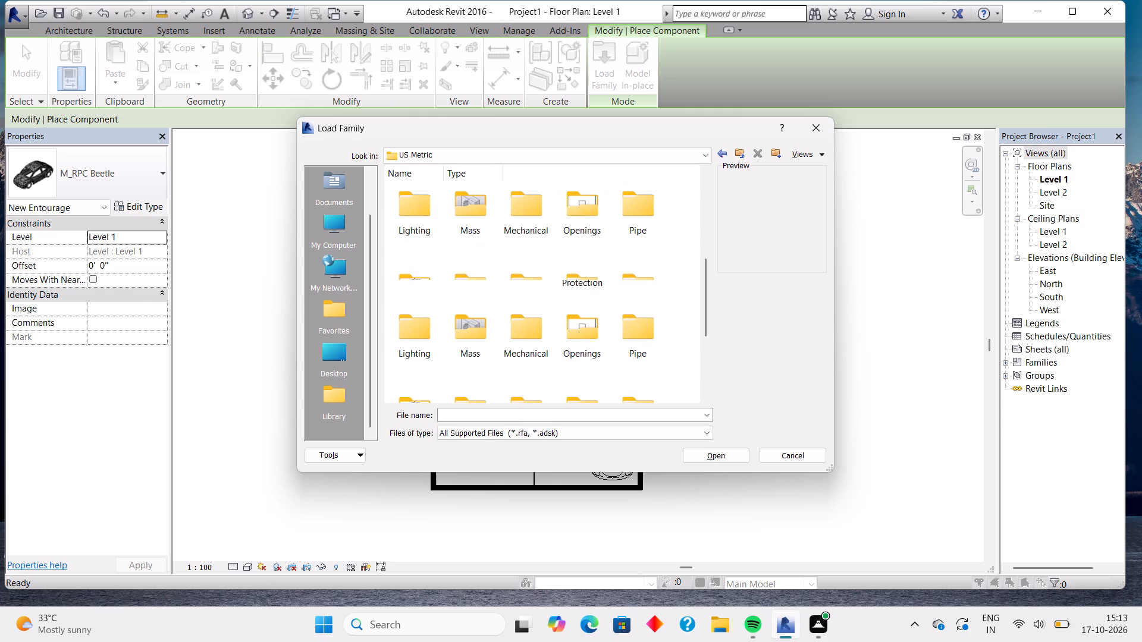
pyautogui.doubleClick(426, 289)
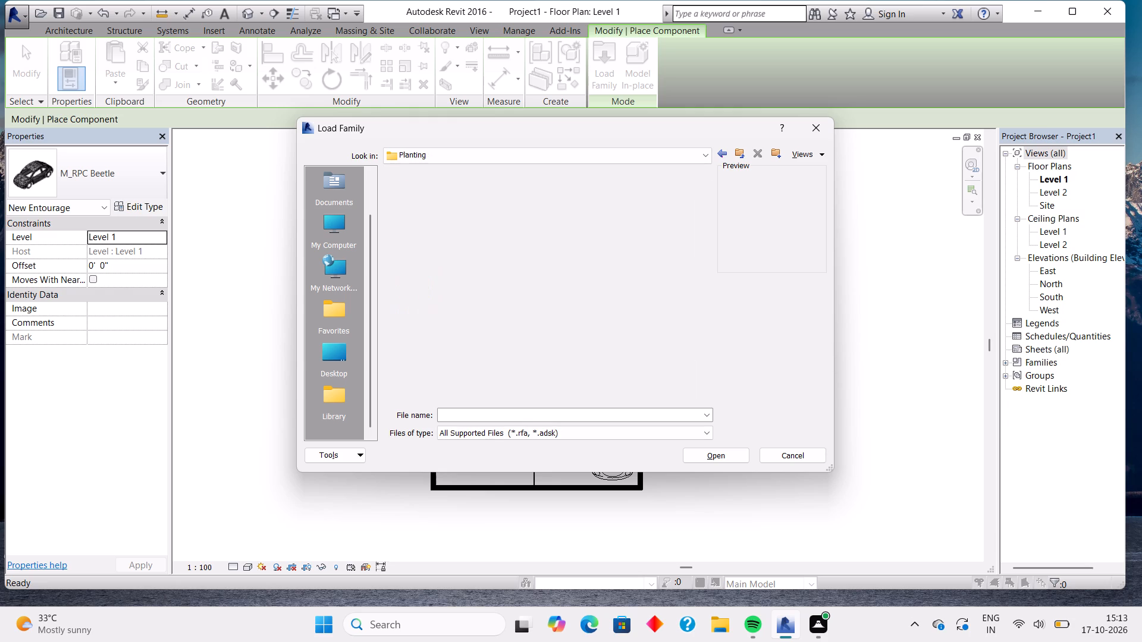
pyautogui.doubleClick(407, 216)
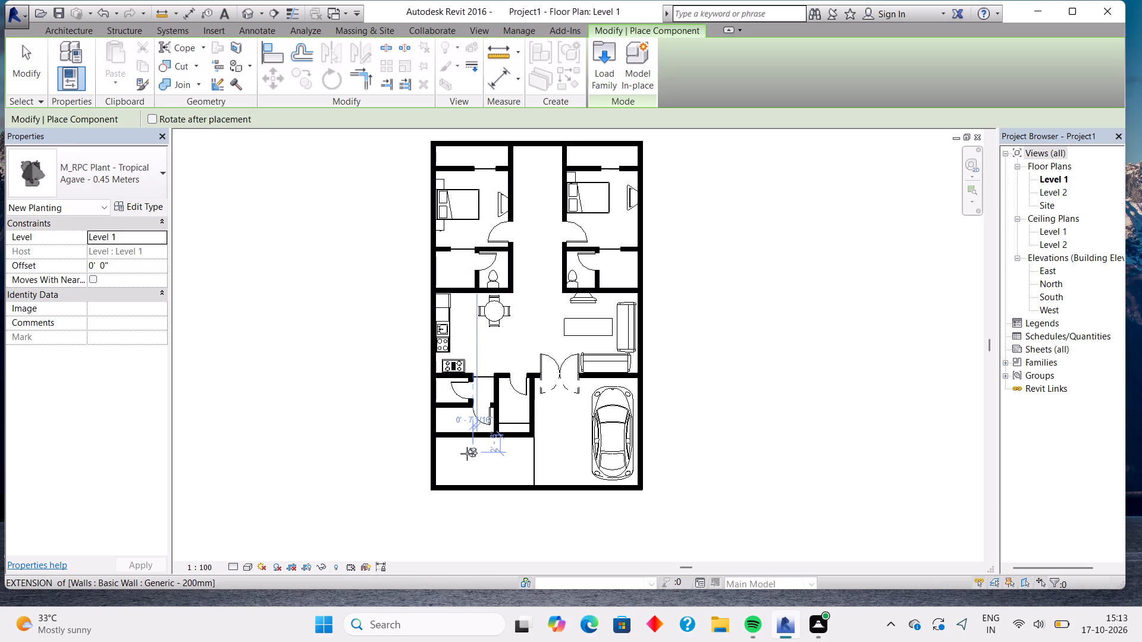
# Place four Agave - 0.45 Meters plants in a row along the south wall of the southwest space, about 3'-0" apart.
pyautogui.scroll(7, 444, 480)
pyautogui.click(444, 479)
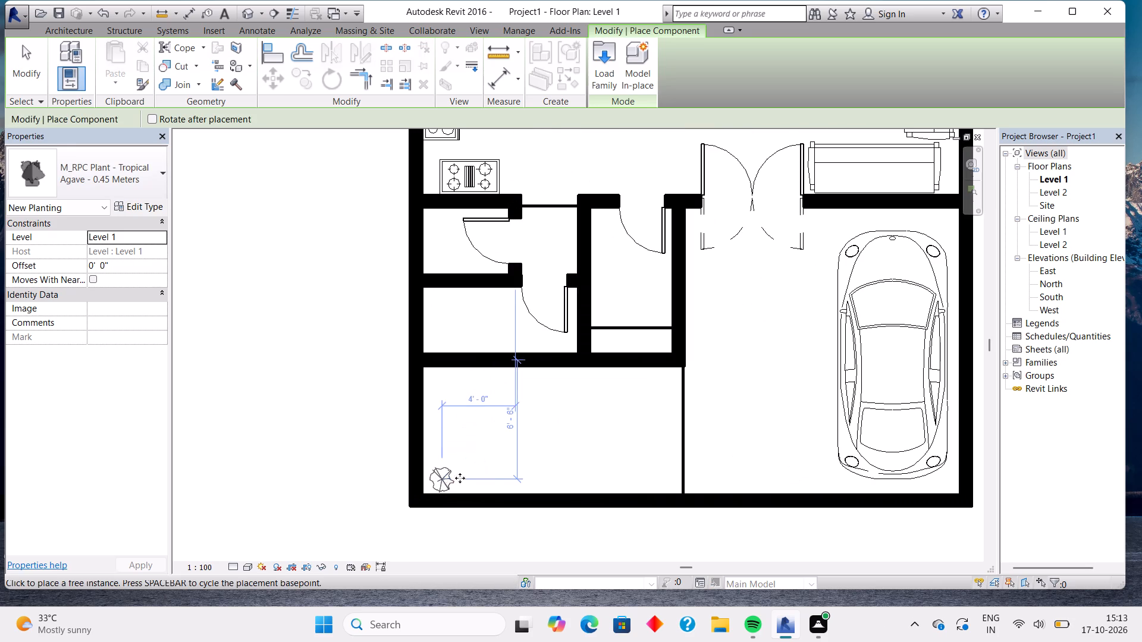
pyautogui.click(496, 479)
pyautogui.click(556, 477)
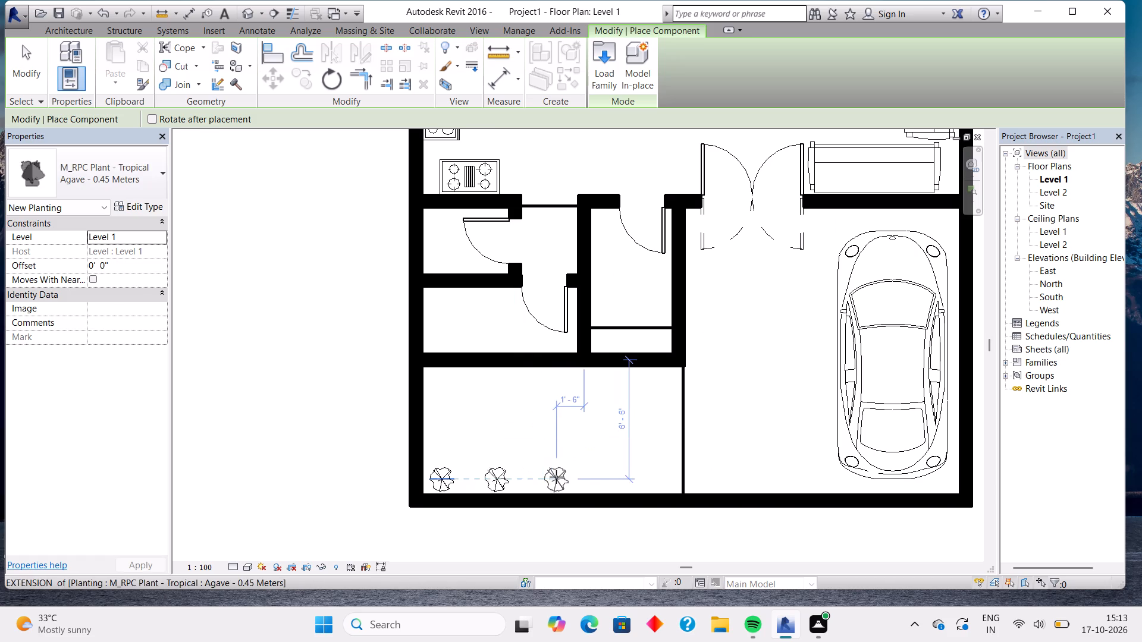
pyautogui.click(612, 477)
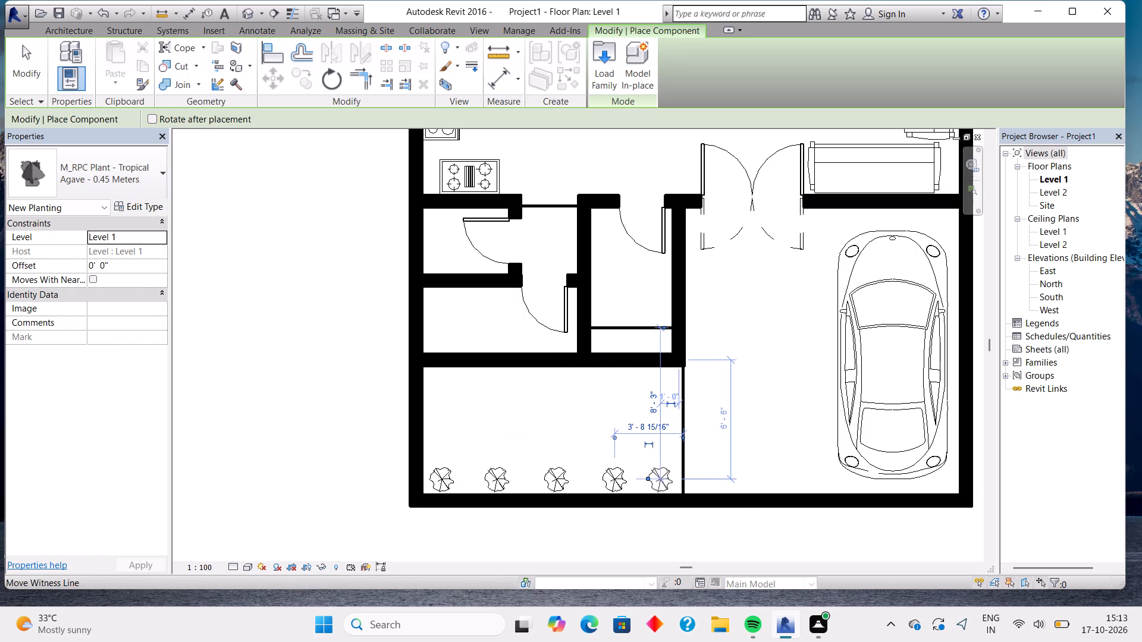
pyautogui.click(658, 476)
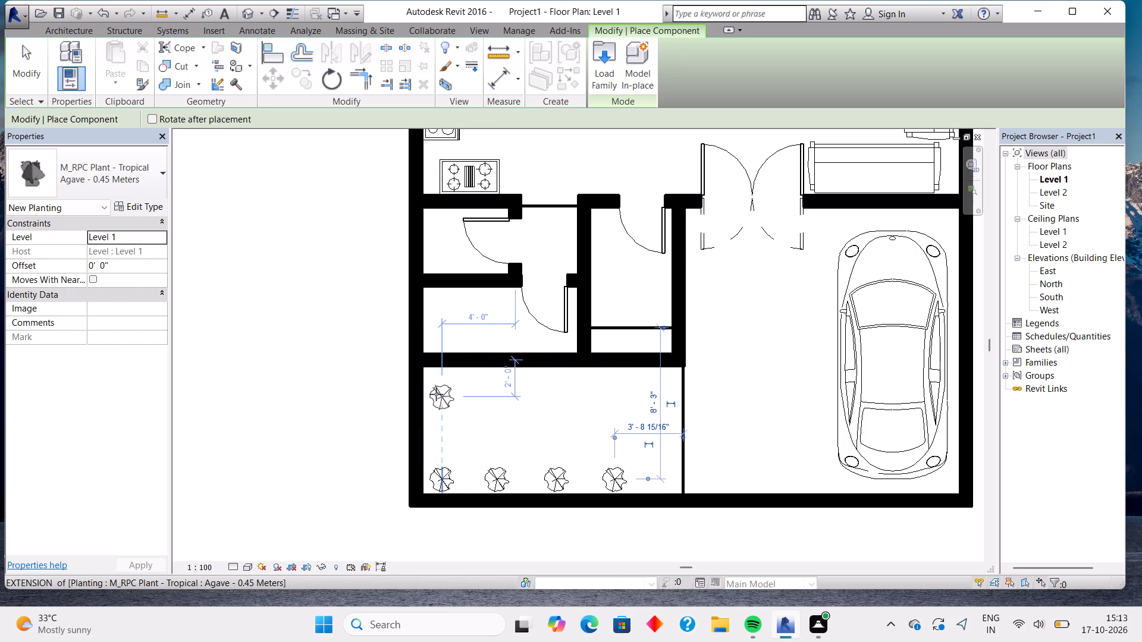
# Place two Agave plants along the southwest space's west wall, about 2'-0" and 4'-0" south of its north wall.
pyautogui.click(435, 393)
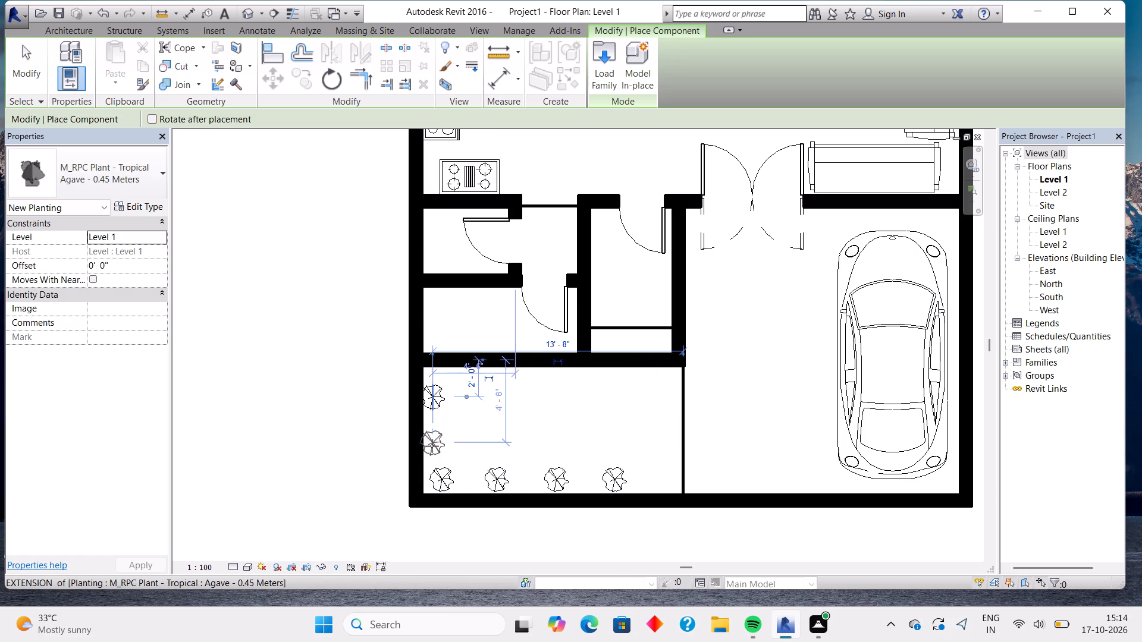
pyautogui.click(431, 438)
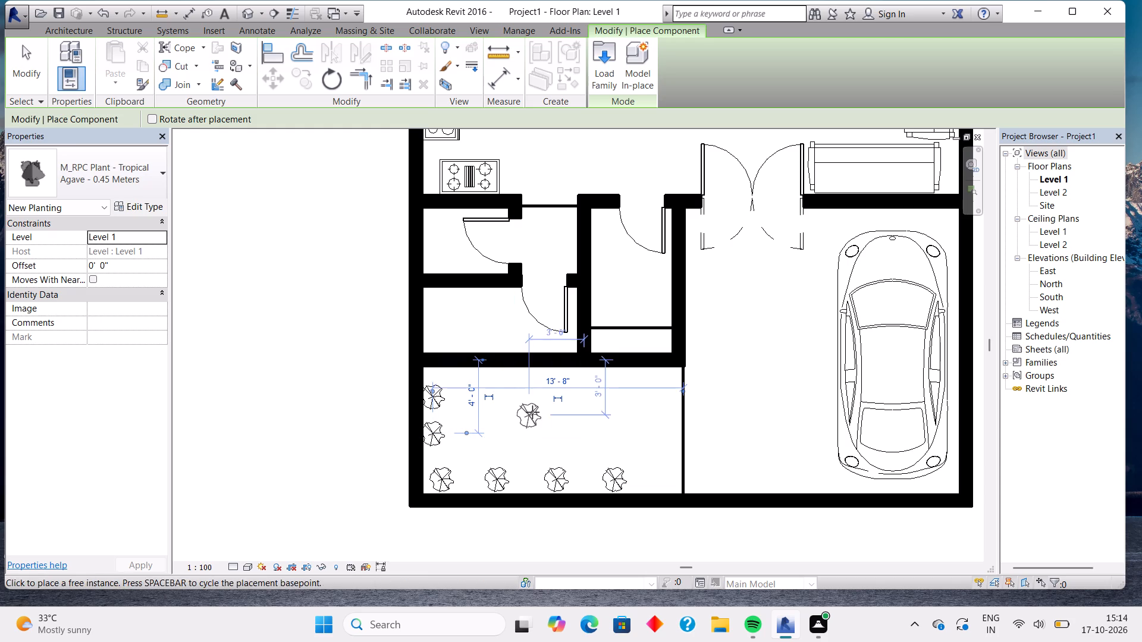
pyautogui.click(471, 385)
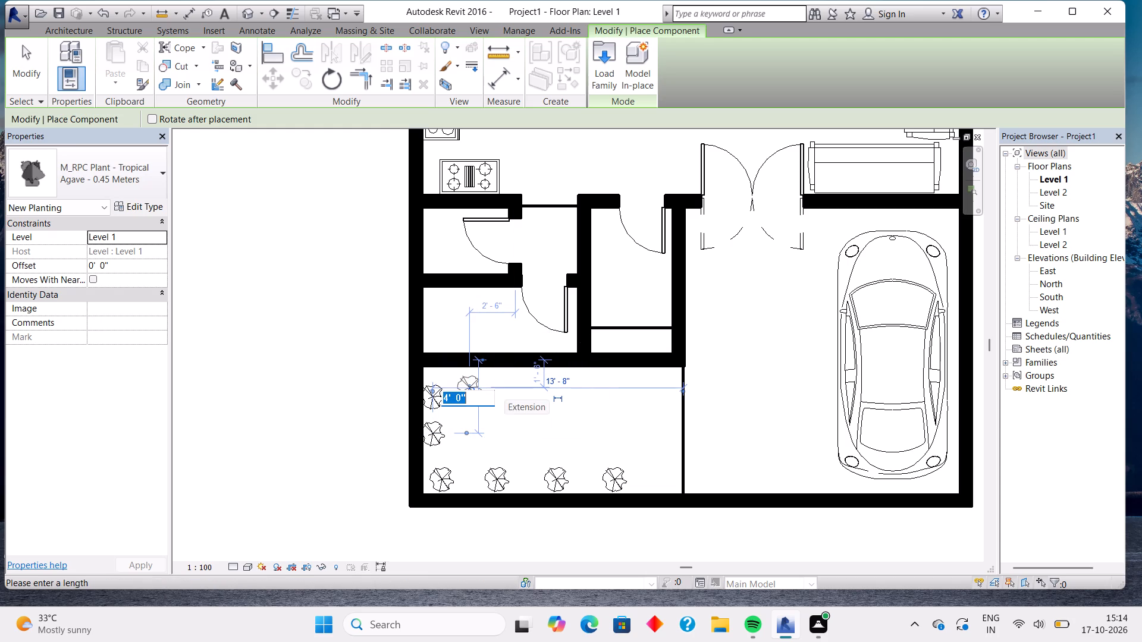
pyautogui.press('Escape')
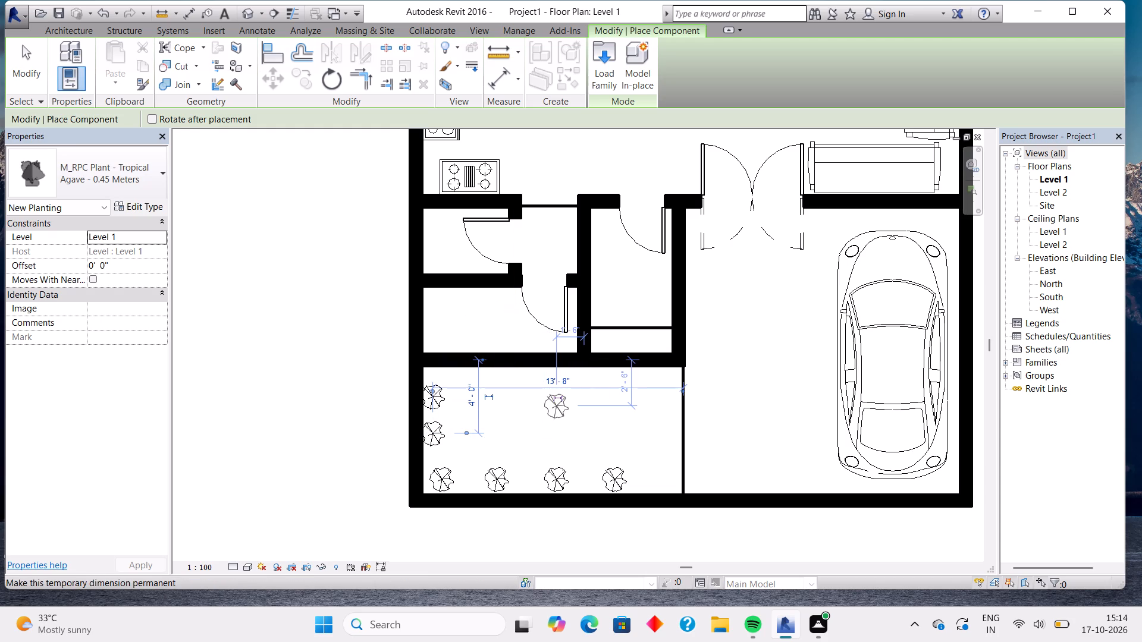
pyautogui.press('Escape')
# Place two Agave plants in the strip north of the west bedroom, one near each end, about 2'-6" from the north wall.
pyautogui.moveTo(540, 282); pyautogui.dragTo(582, 545, button='middle')
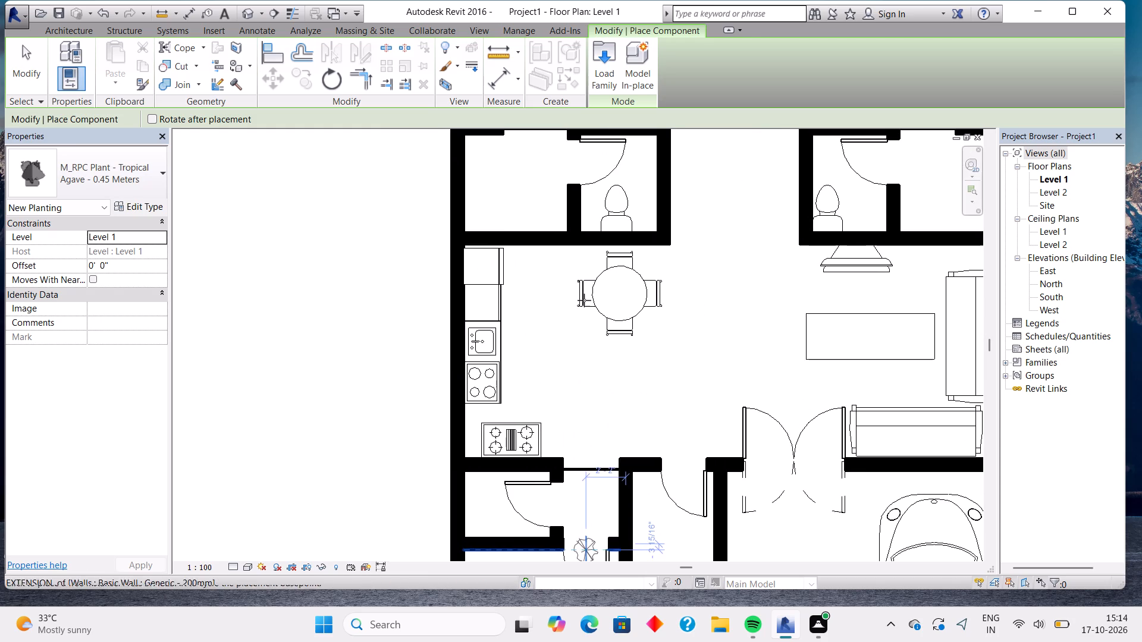
pyautogui.moveTo(535, 222); pyautogui.dragTo(573, 479, button='middle')
pyautogui.moveTo(576, 338); pyautogui.dragTo(607, 474, button='middle')
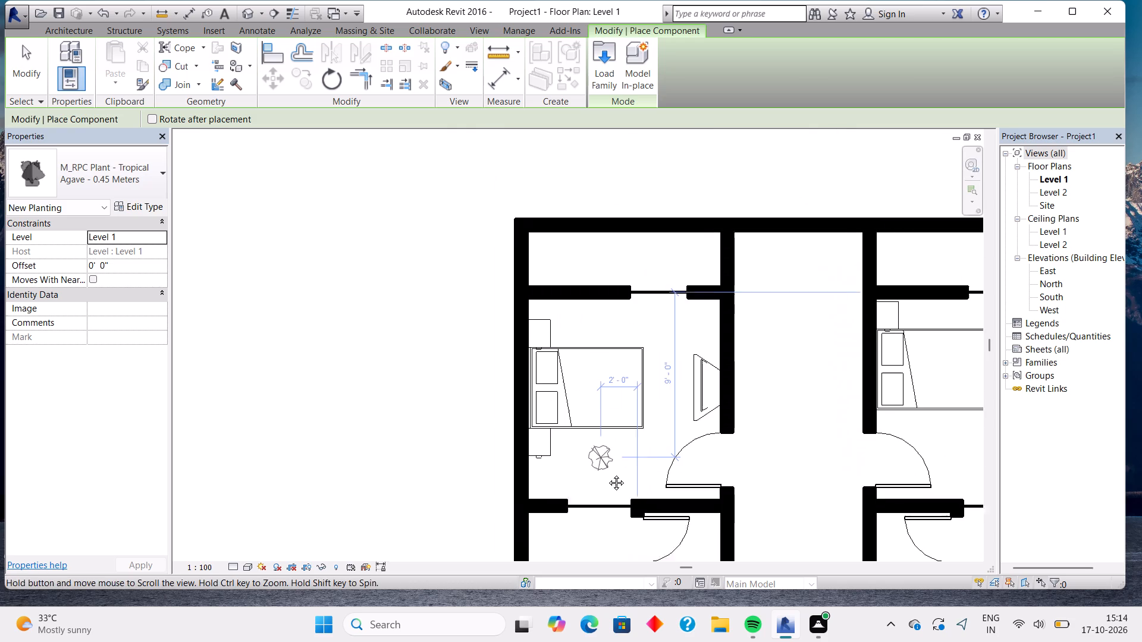
pyautogui.moveTo(607, 474); pyautogui.dragTo(608, 480, button='middle')
pyautogui.click(551, 288)
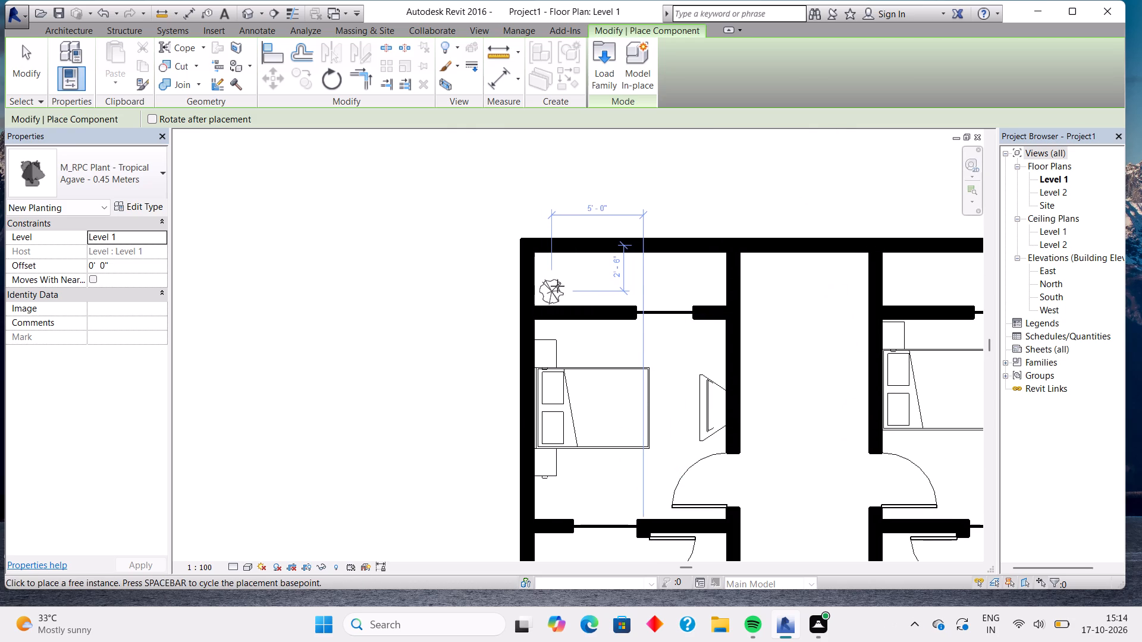
pyautogui.click(708, 287)
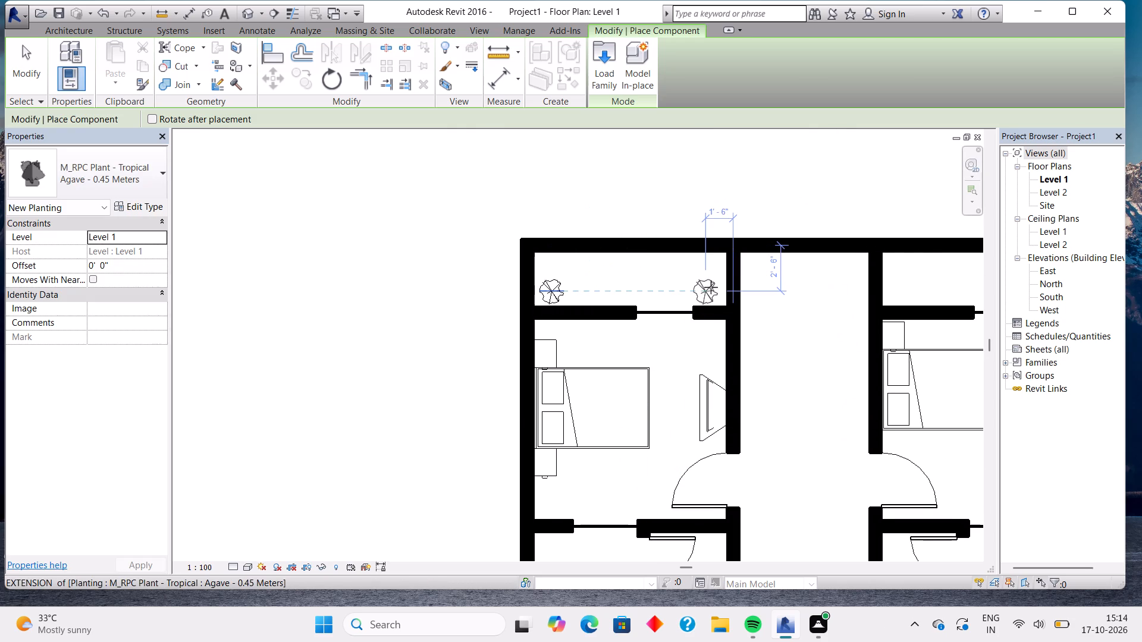
# Place two Agave plants in the strip north of the east bedroom, one near each end, about 2'-0" from the north wall.
pyautogui.moveTo(849, 275); pyautogui.dragTo(701, 279, button='middle')
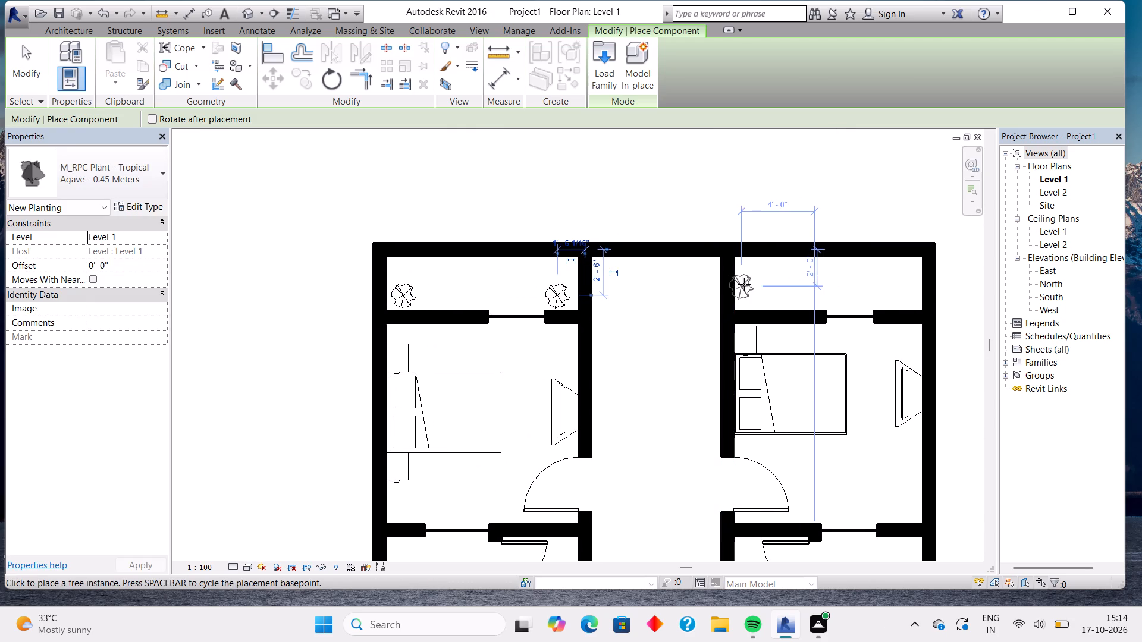
pyautogui.click(751, 288)
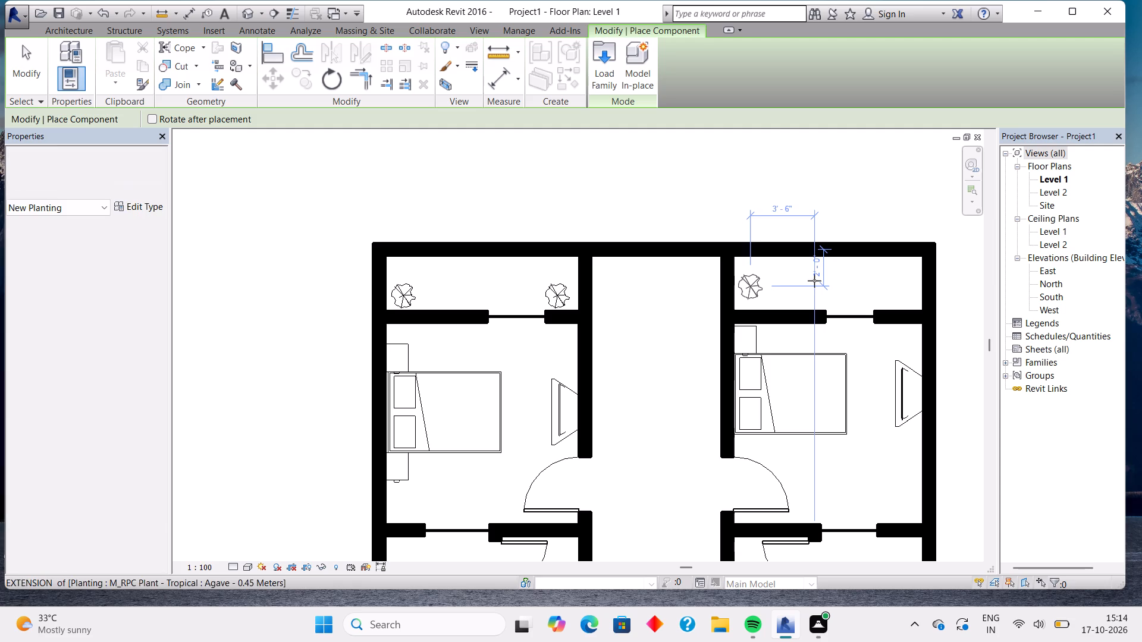
pyautogui.click(912, 283)
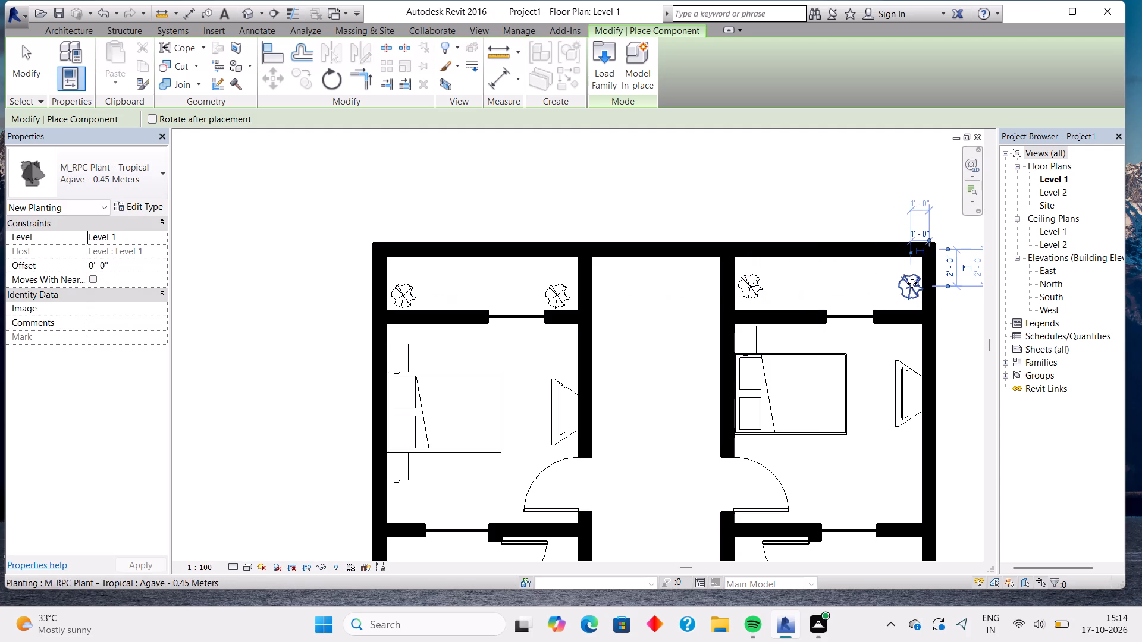
pyautogui.press('Escape')
pyautogui.scroll(-3, 799, 294)
pyautogui.press('Escape')
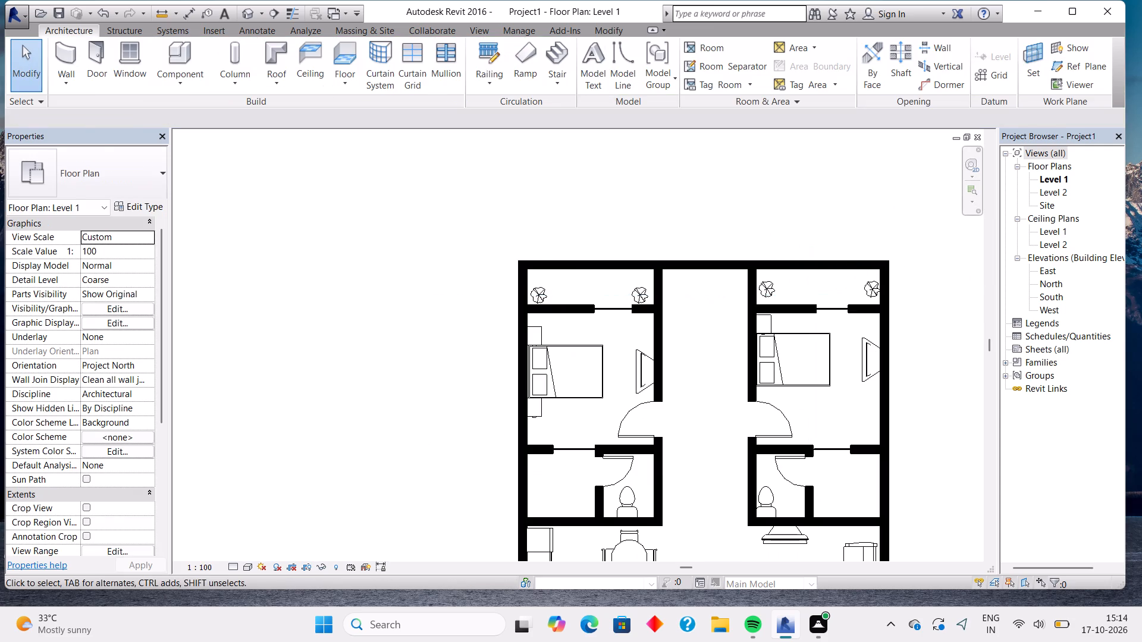
# Add a bold two-line text note reading SIT OUT, 3'0" WIDE between the plants in the strip north of the west bedroom.
pyautogui.scroll(-4, 798, 294)
pyautogui.moveTo(805, 327); pyautogui.dragTo(687, 278, button='middle')
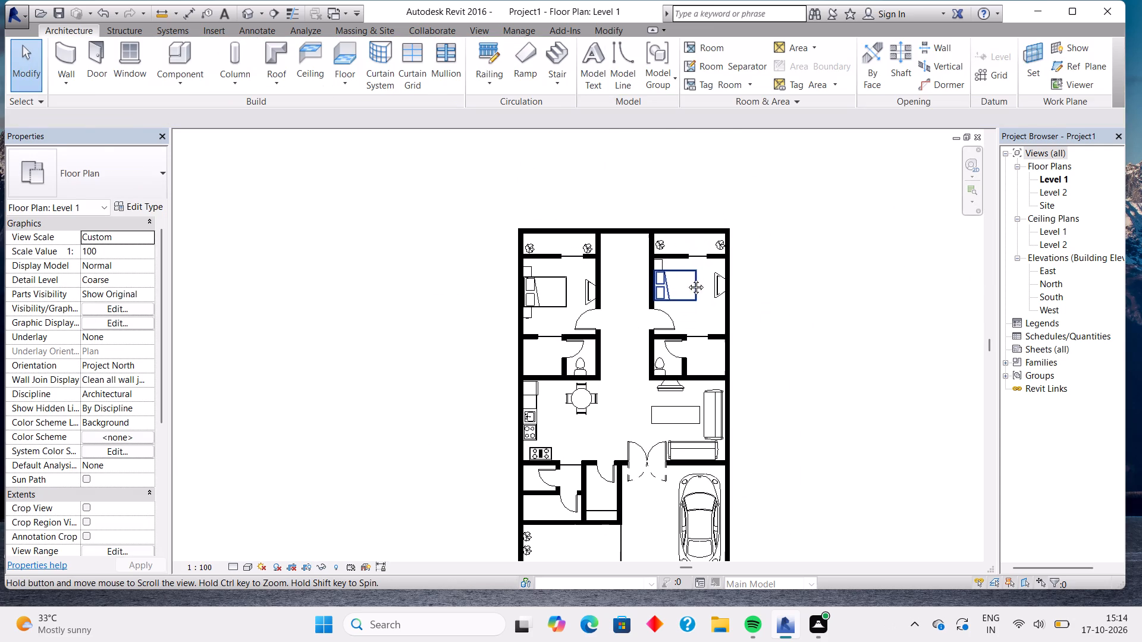
pyautogui.moveTo(687, 278); pyautogui.dragTo(695, 253, button='middle')
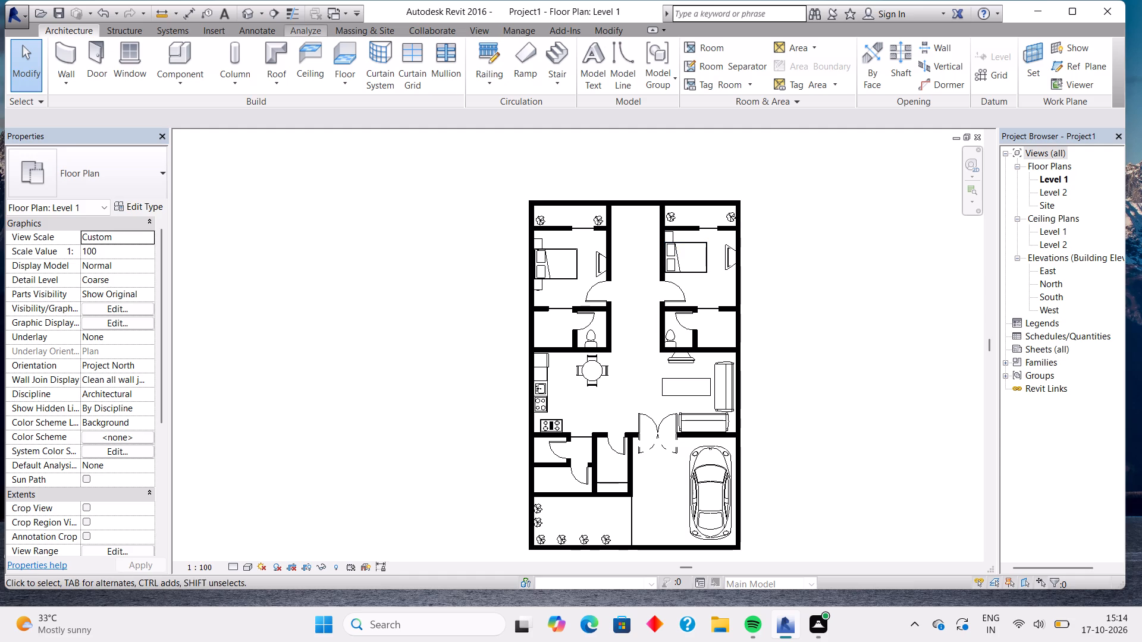
pyautogui.click(271, 26)
pyautogui.click(508, 49)
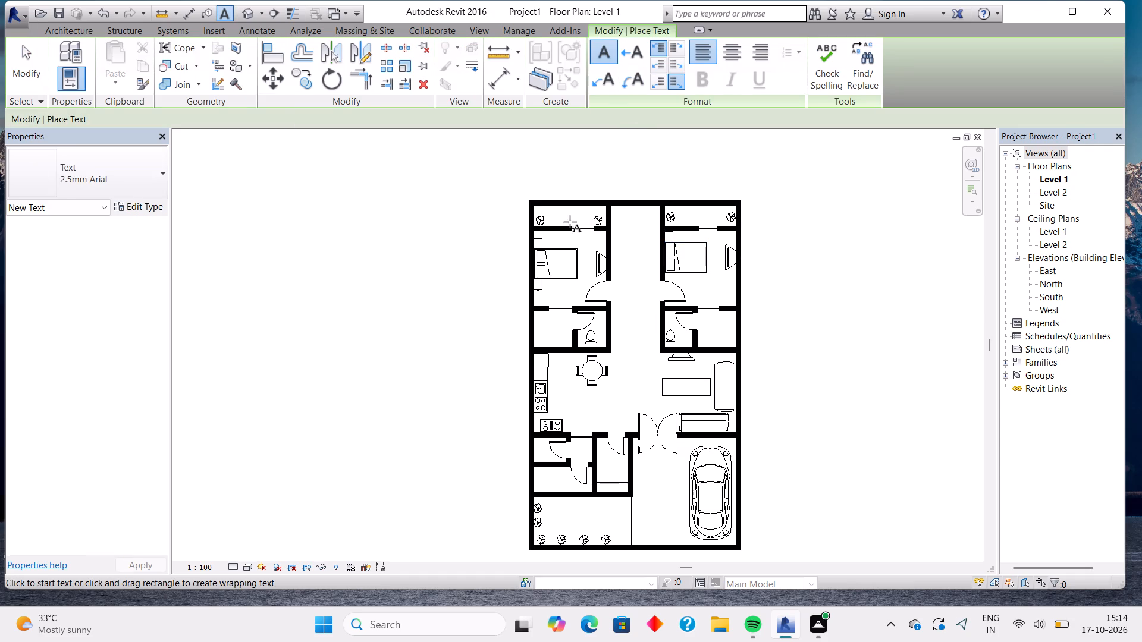
pyautogui.click(559, 214)
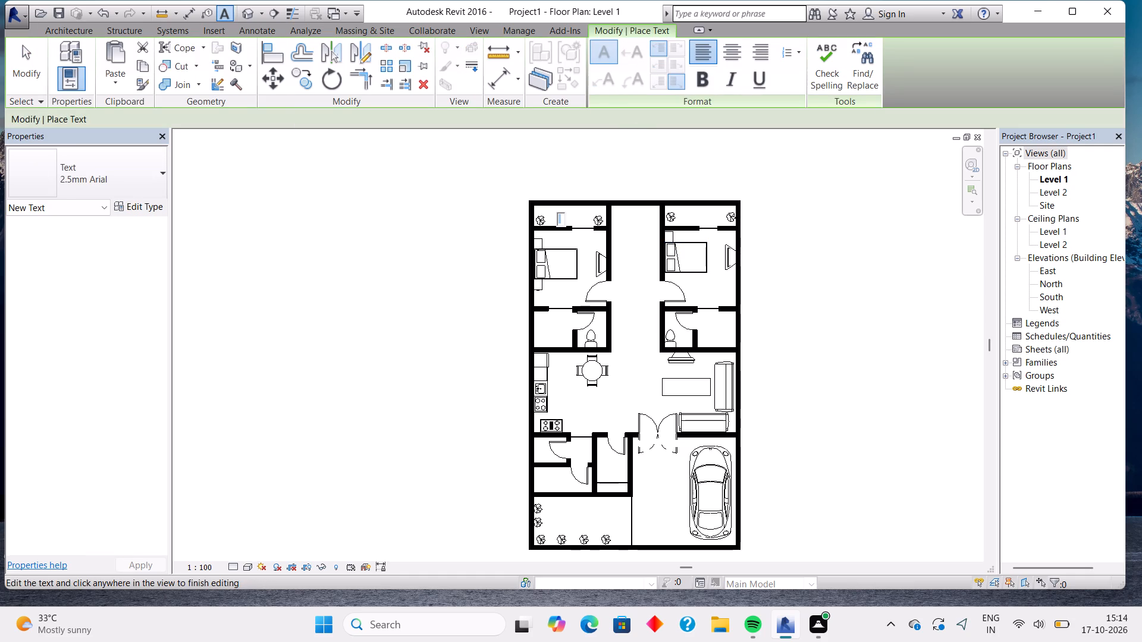
pyautogui.click(699, 89)
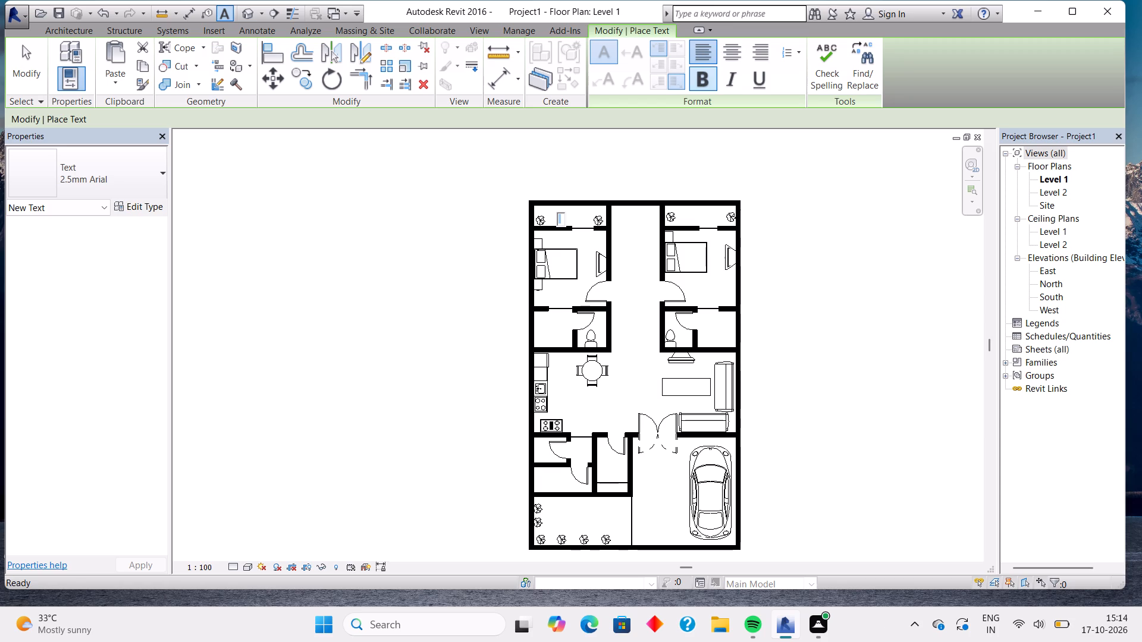
pyautogui.press('s')
pyautogui.press('i')
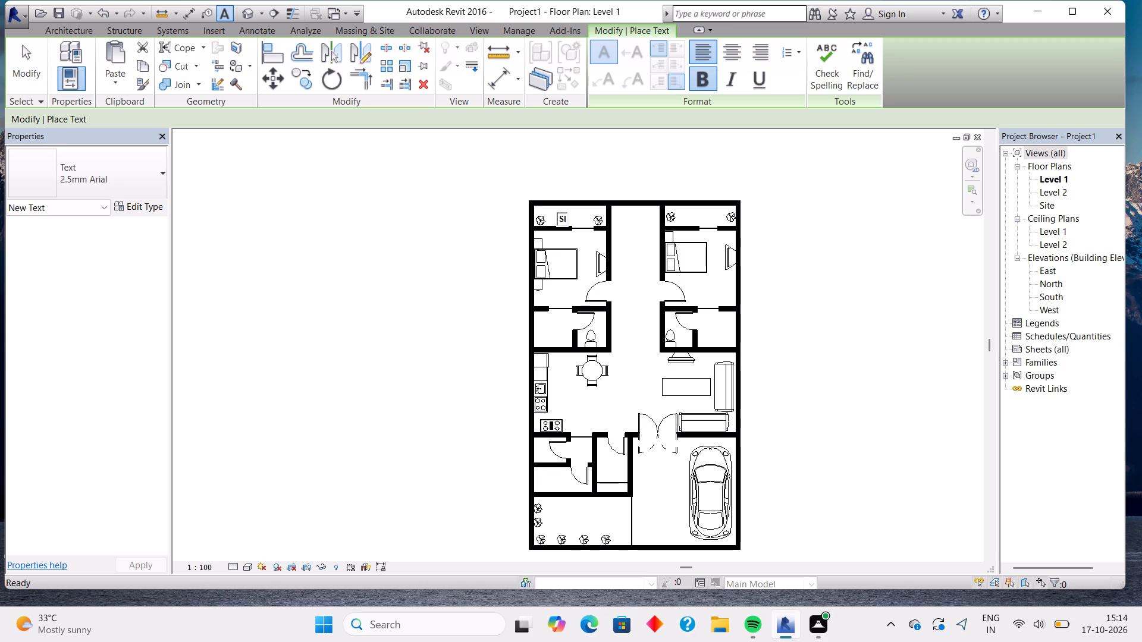
pyautogui.scroll(5, 628, 273)
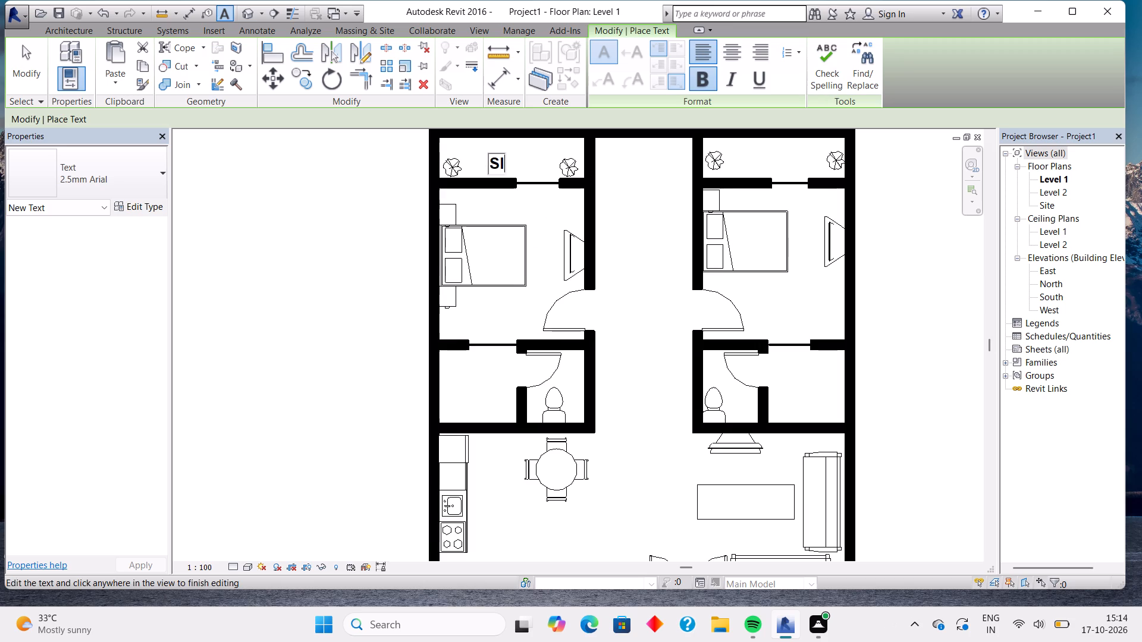
pyautogui.moveTo(628, 243); pyautogui.dragTo(659, 339, button='middle')
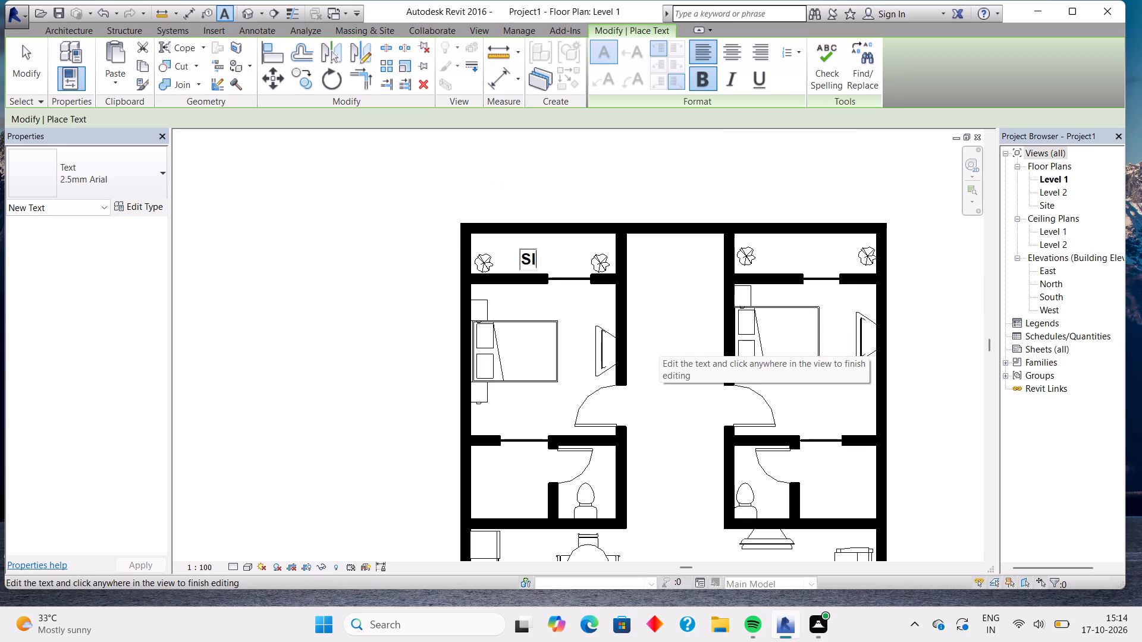
pyautogui.write('T')
pyautogui.press('space')
pyautogui.write('OUT')
pyautogui.press('Return')
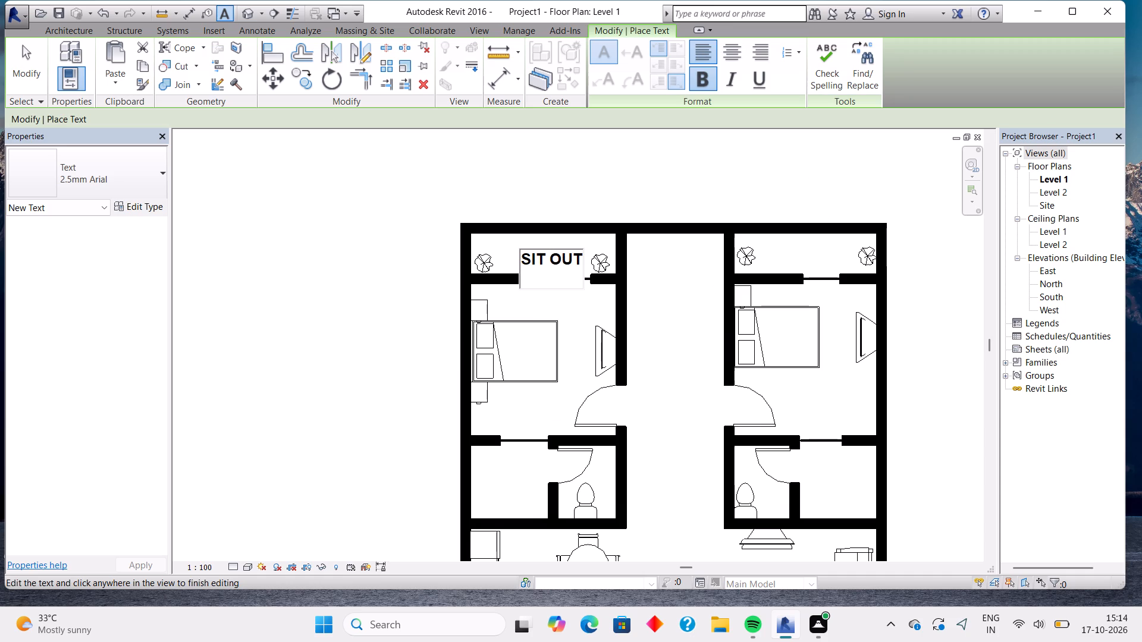
pyautogui.write("3'")
pyautogui.press('0')
pyautogui.hotkey('shift', '"')
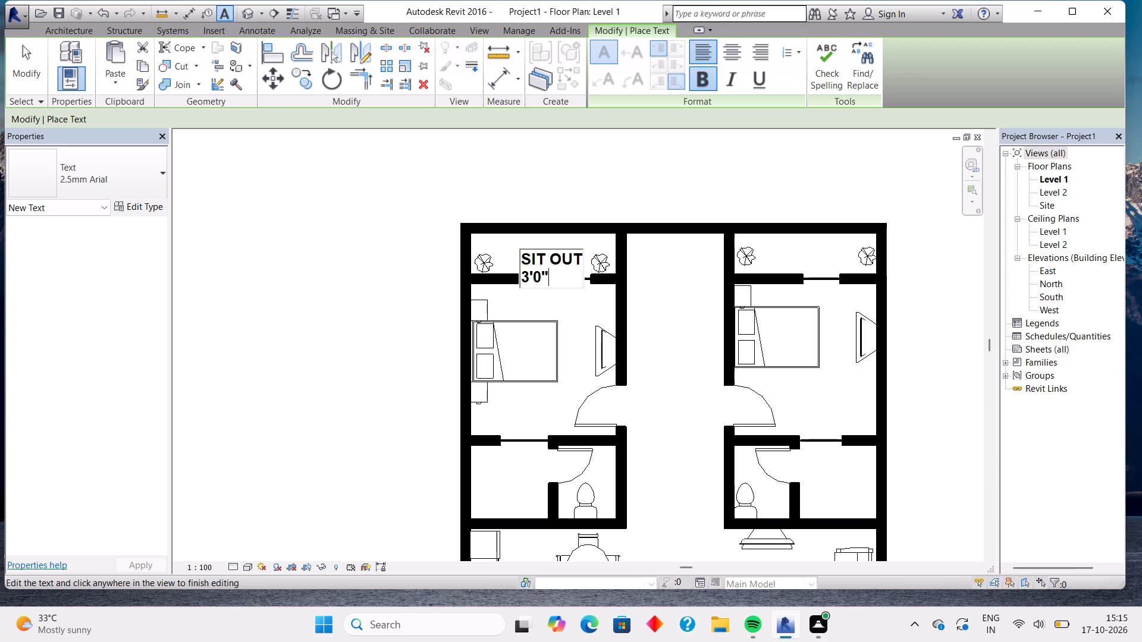
pyautogui.press('space')
pyautogui.write('WIDE')
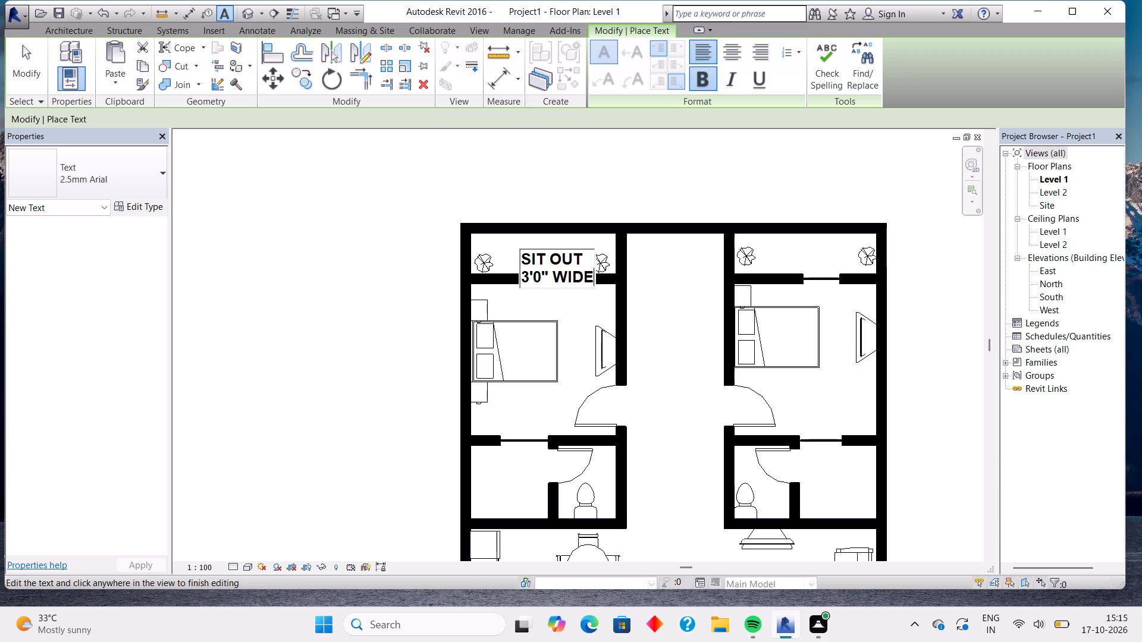
# Add a bold two-line text note reading SIT OUT, 3'0" WIDE between the plants in the strip north of the east bedroom.
pyautogui.doubleClick(774, 248)
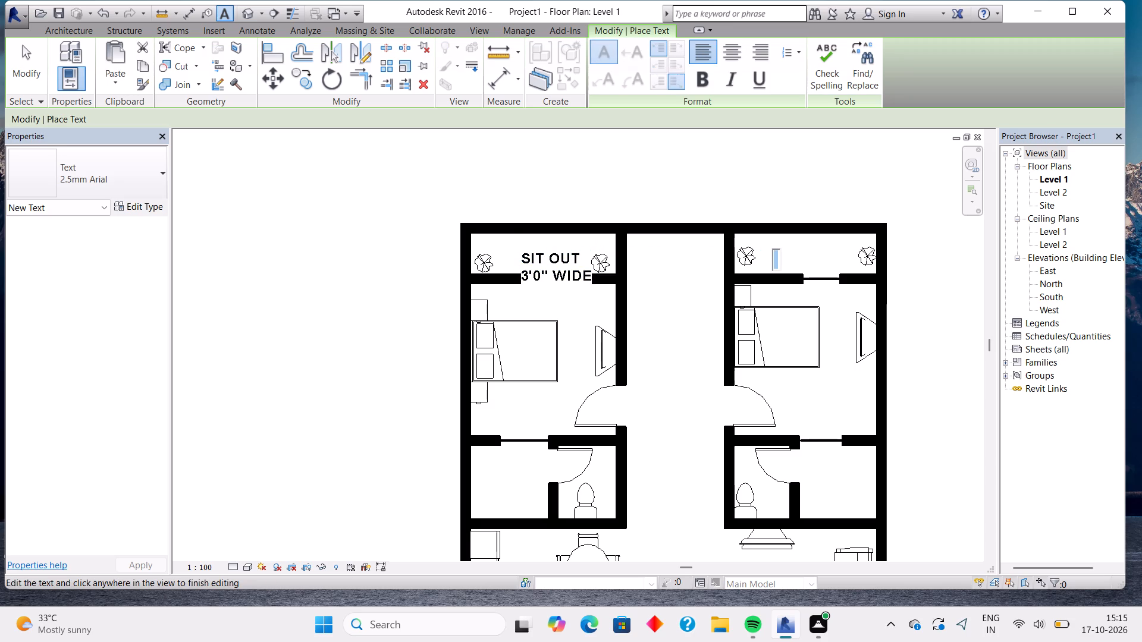
pyautogui.click(690, 75)
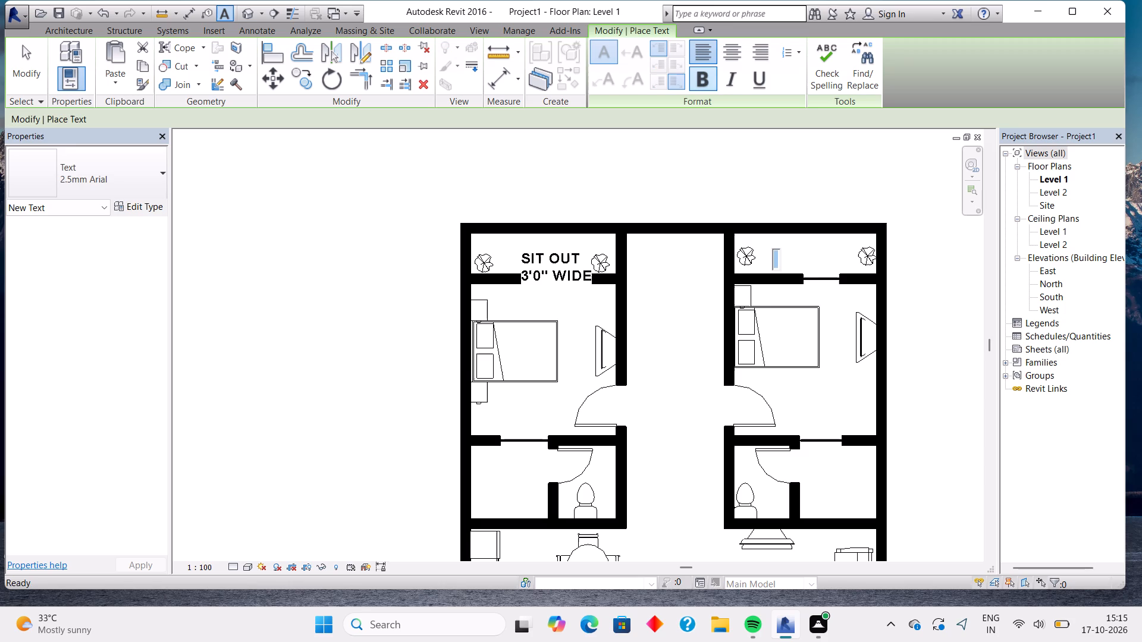
pyautogui.write('SIT OUT')
pyautogui.press('space')
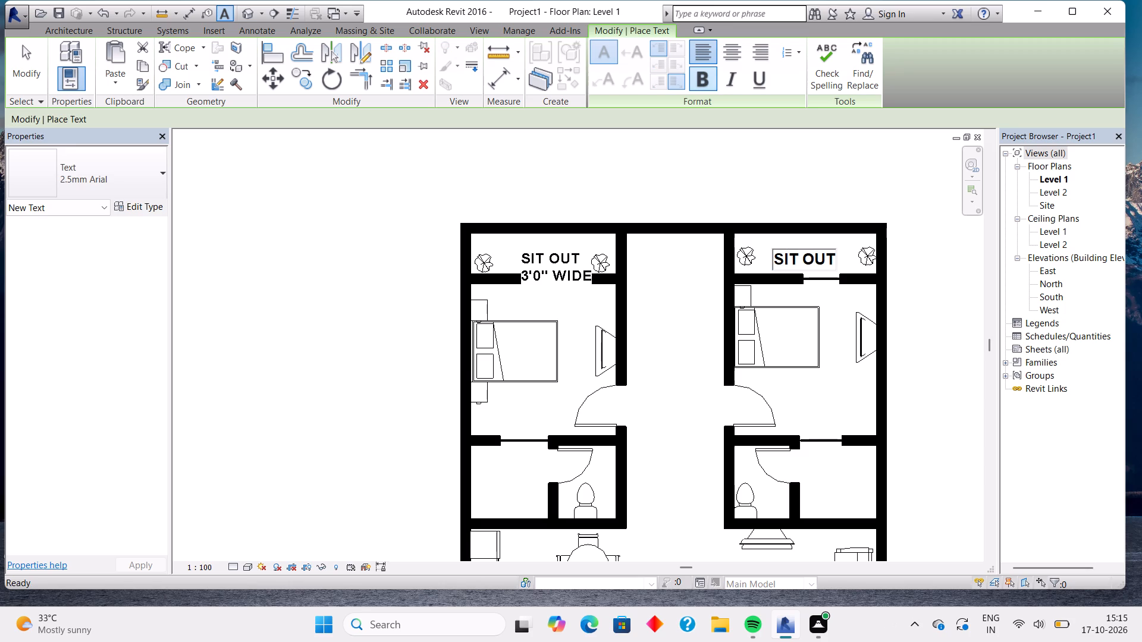
pyautogui.press('Return')
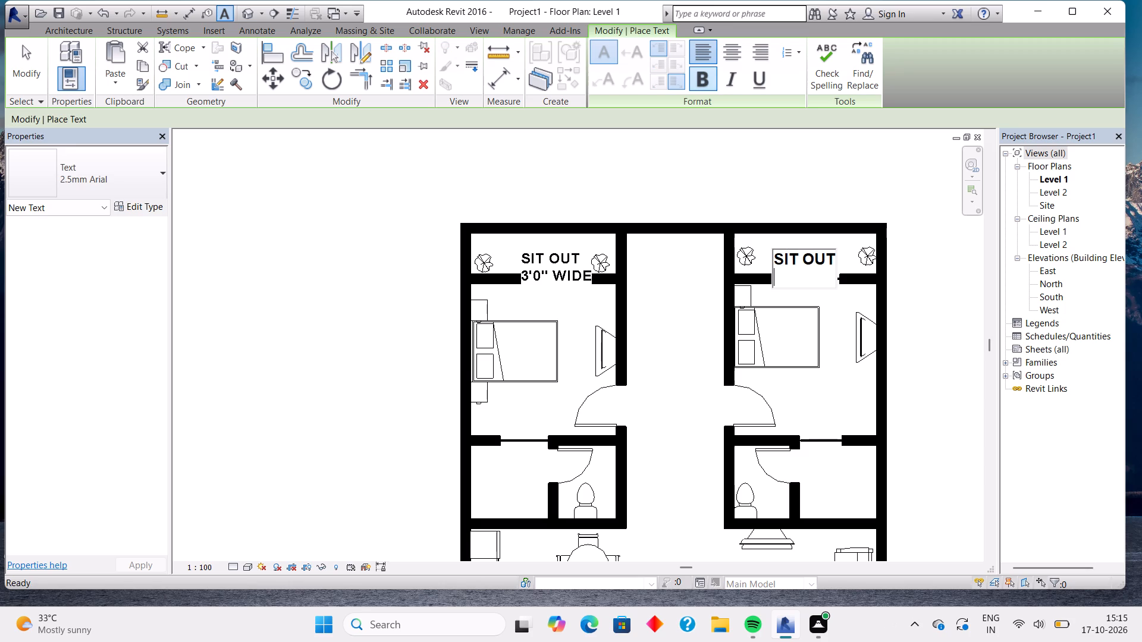
pyautogui.press('3')
pyautogui.write("'0")
pyautogui.hotkey('shift', '"')
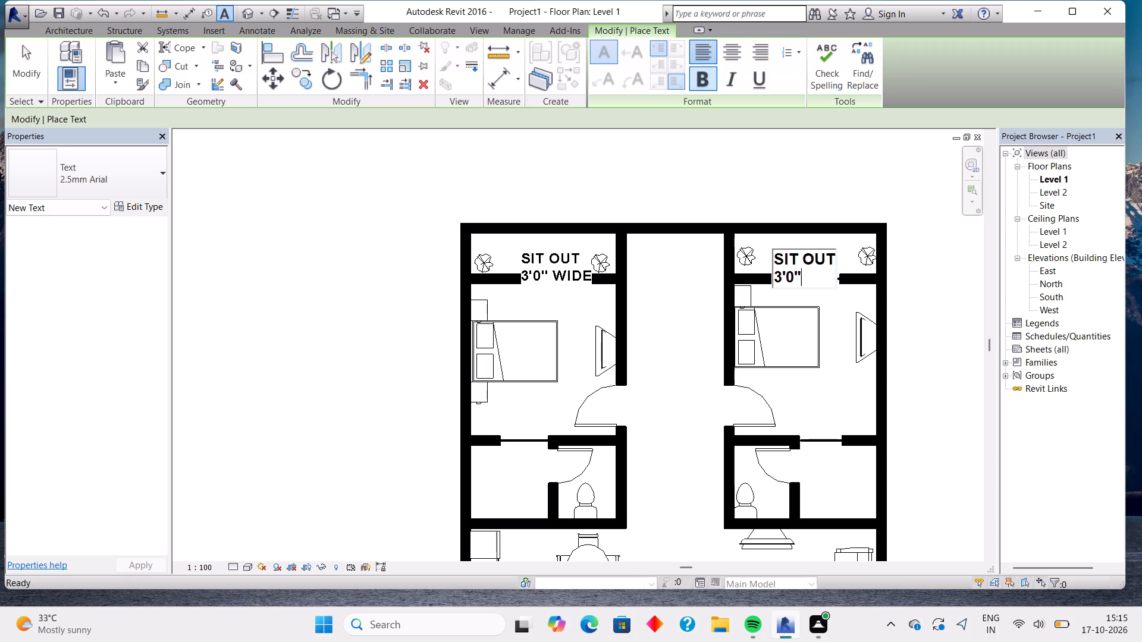
pyautogui.press('space')
pyautogui.write('WIDE')
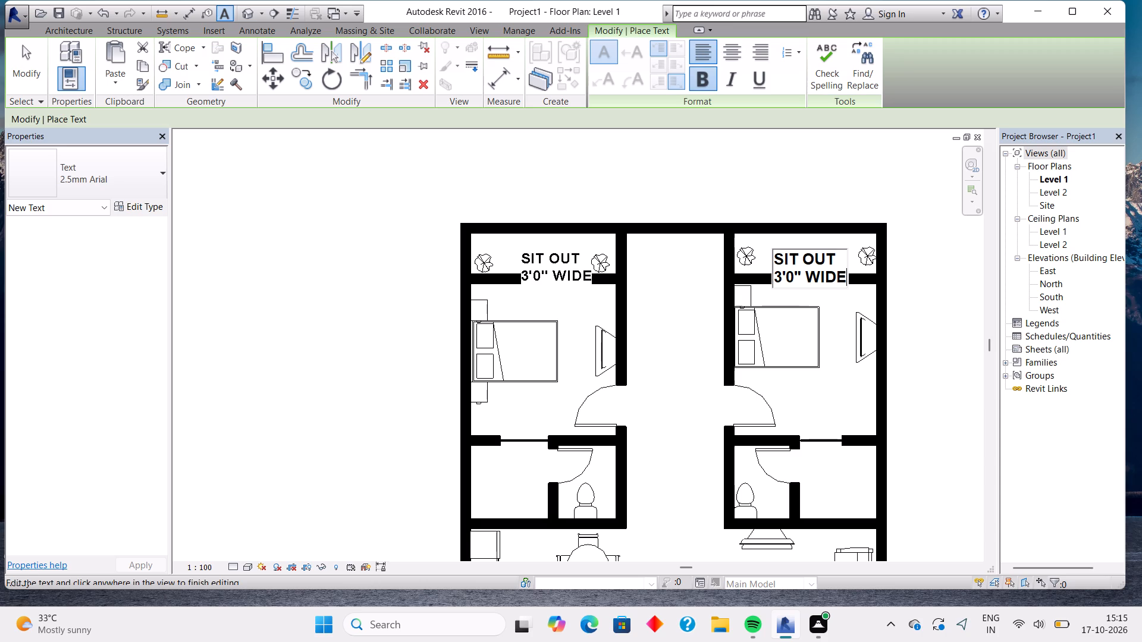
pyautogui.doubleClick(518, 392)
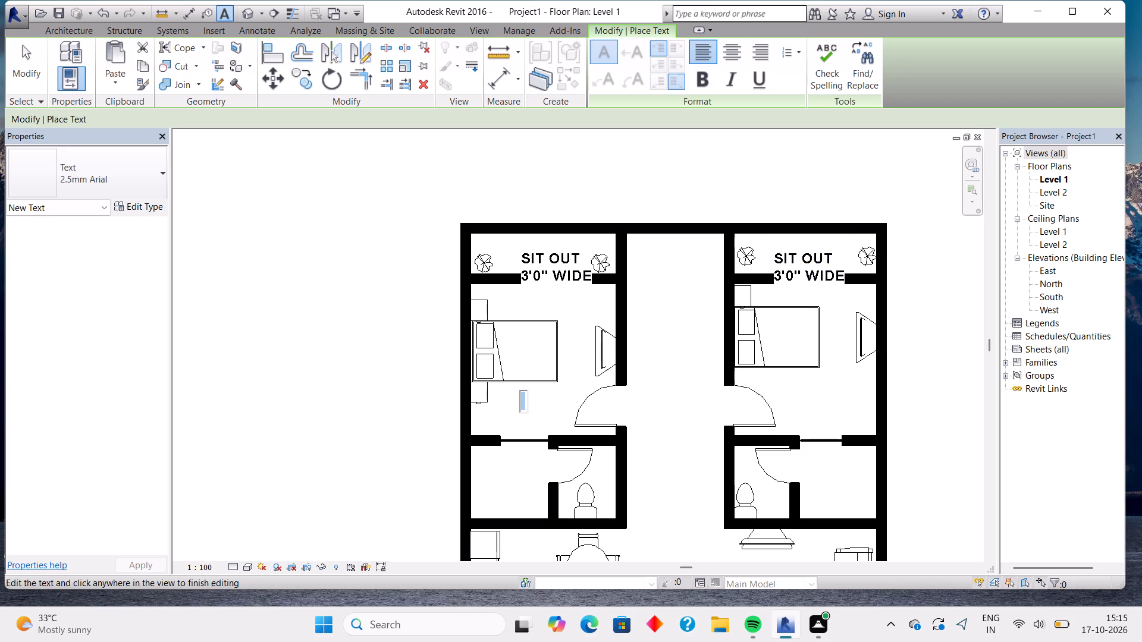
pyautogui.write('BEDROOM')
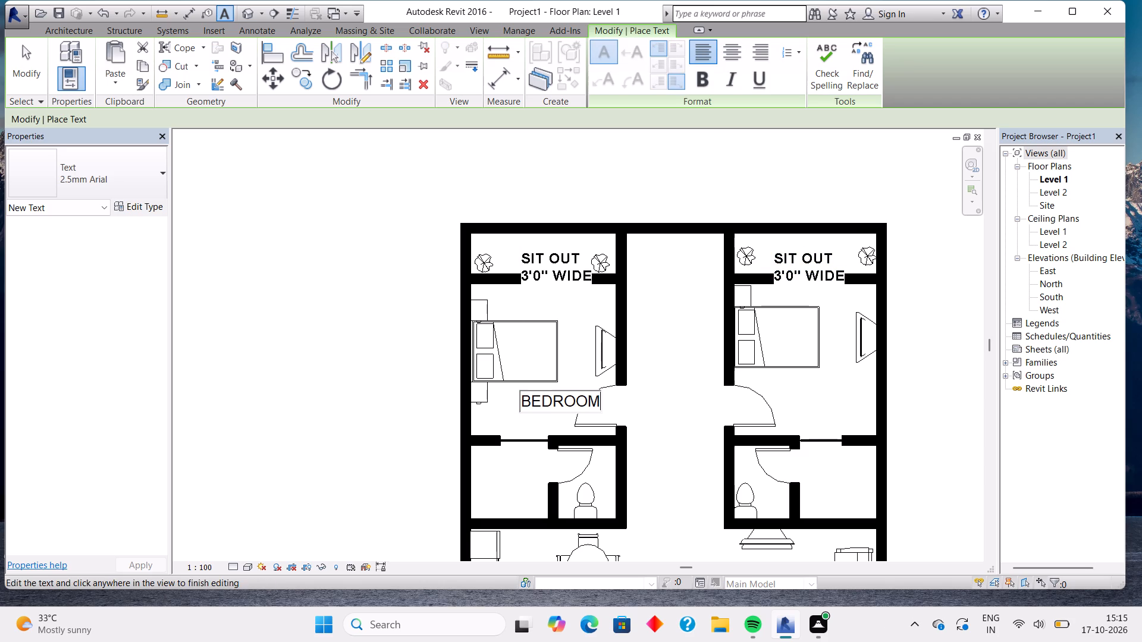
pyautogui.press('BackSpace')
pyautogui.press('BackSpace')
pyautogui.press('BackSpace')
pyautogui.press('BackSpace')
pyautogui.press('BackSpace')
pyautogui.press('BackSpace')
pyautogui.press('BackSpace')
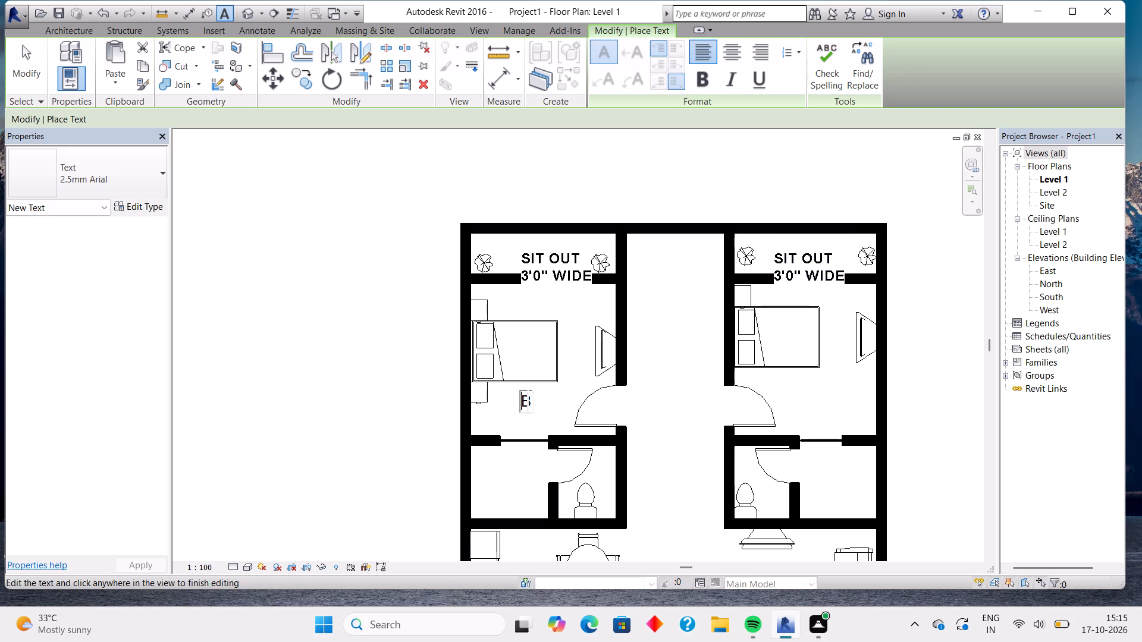
# Add a bold two-line text note reading BEDROOM, 10'11"X11'0" south of the bed in the west bedroom.
pyautogui.doubleClick(498, 395)
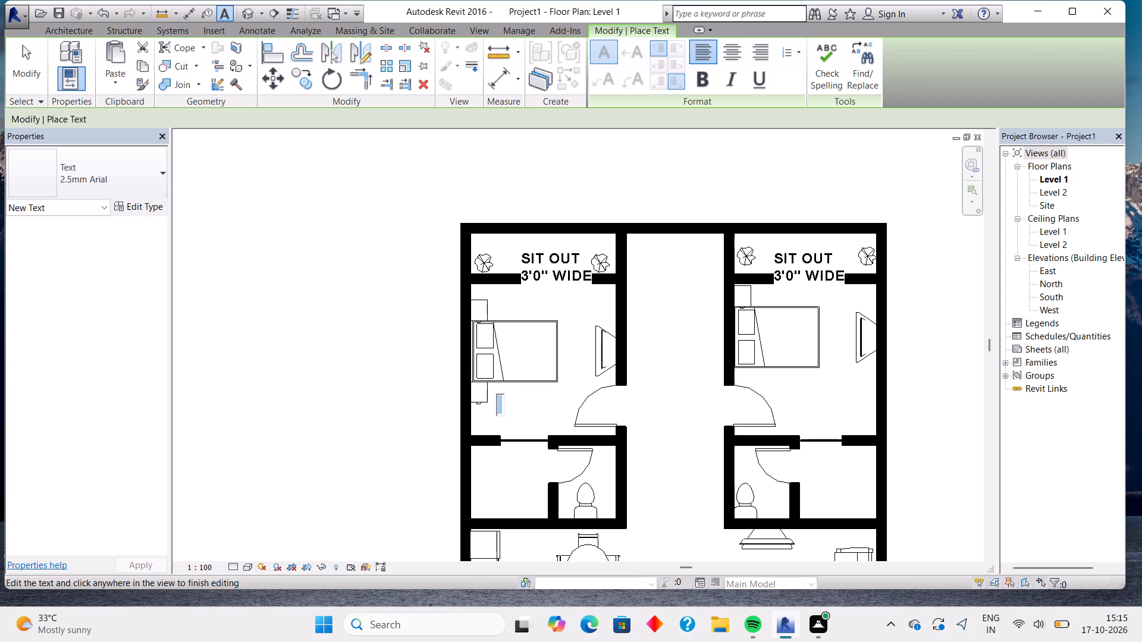
pyautogui.click(691, 73)
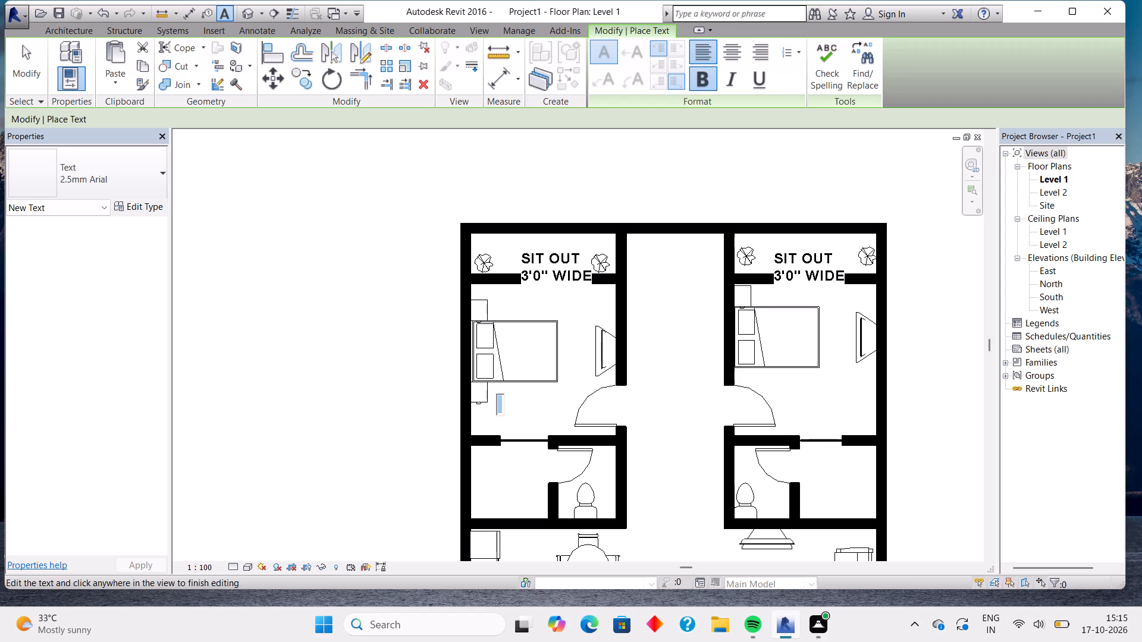
pyautogui.write('BEDROOM')
pyautogui.press('Return')
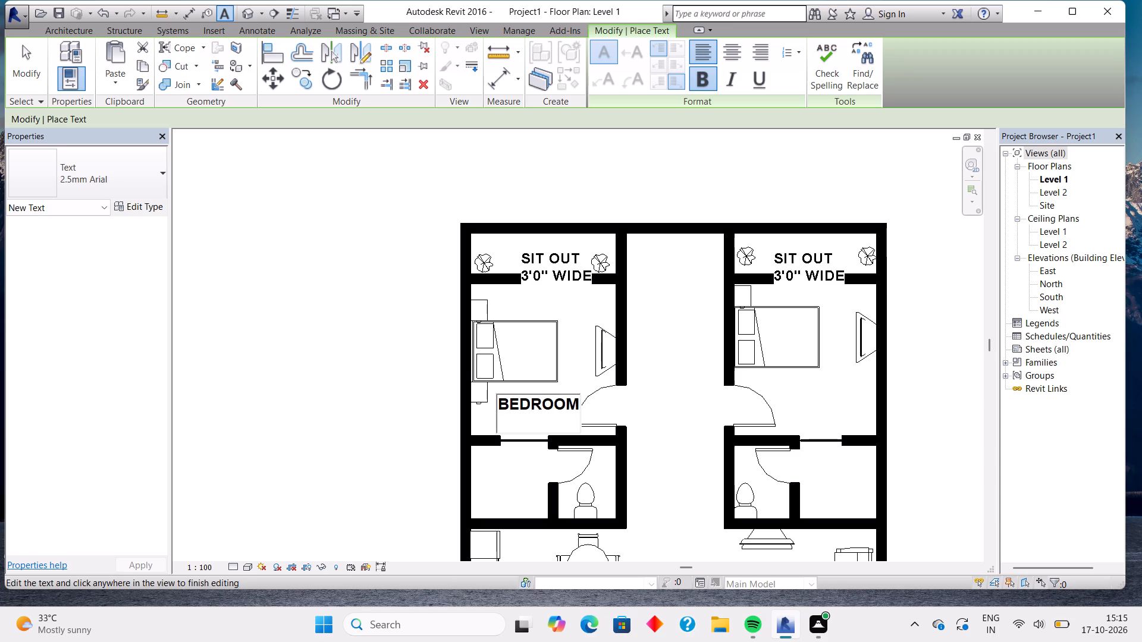
pyautogui.write("10'")
pyautogui.write('11')
pyautogui.hotkey('shift', '"')
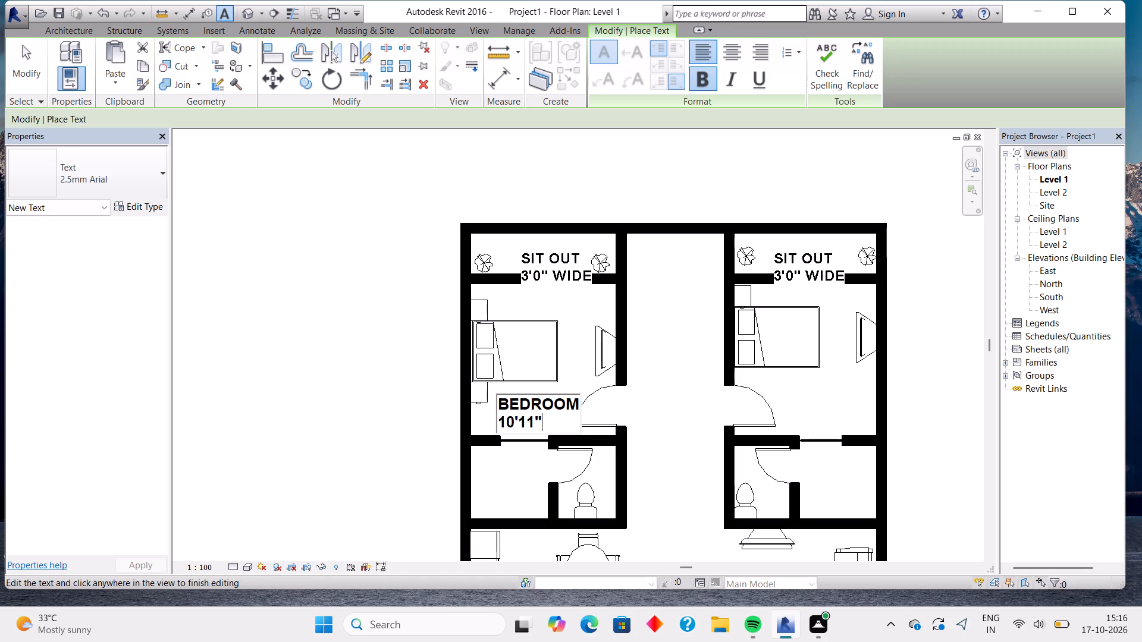
pyautogui.press('x')
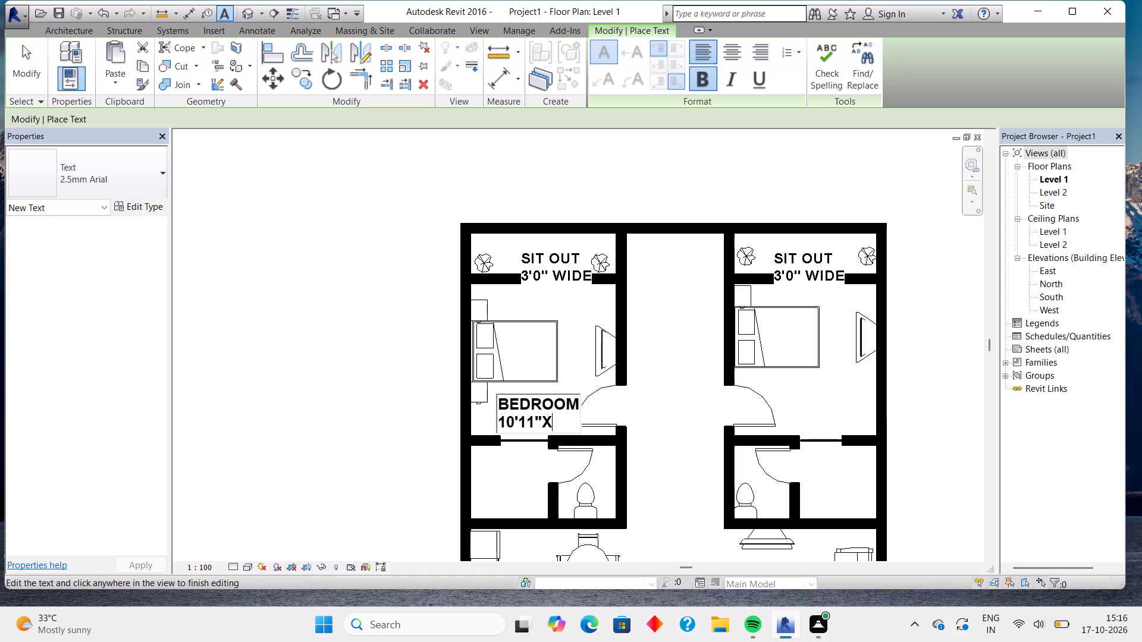
pyautogui.write("11'")
pyautogui.press('0')
pyautogui.hotkey('shift', '"')
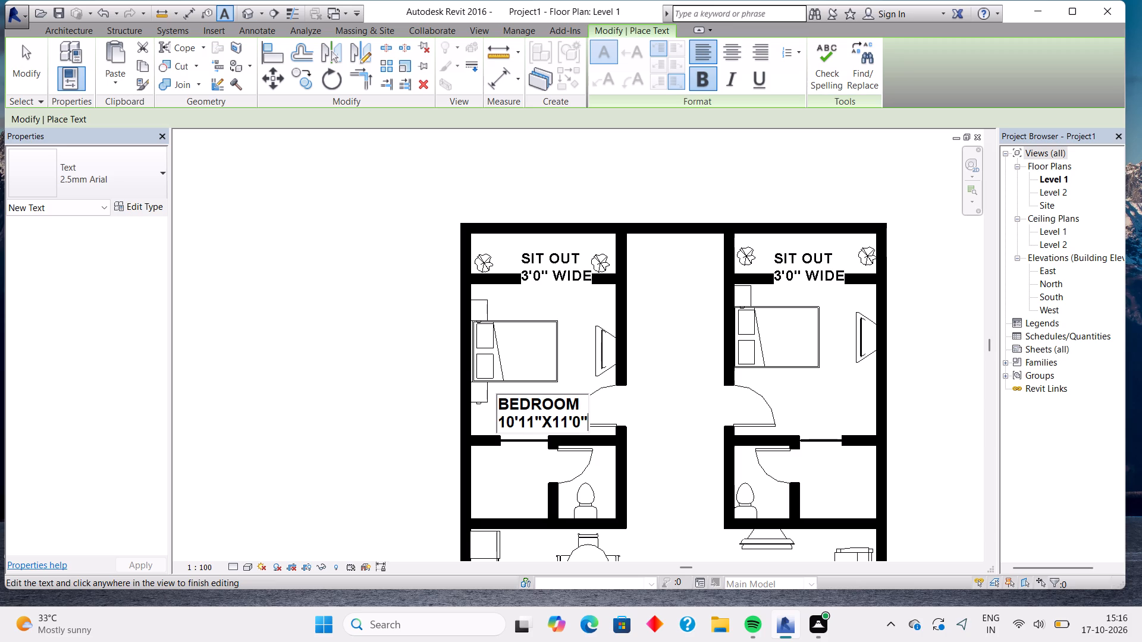
# Add a bold two-line text note reading BEDROOM, 10'11"X11'0" south of the bed in the east bedroom.
pyautogui.doubleClick(783, 388)
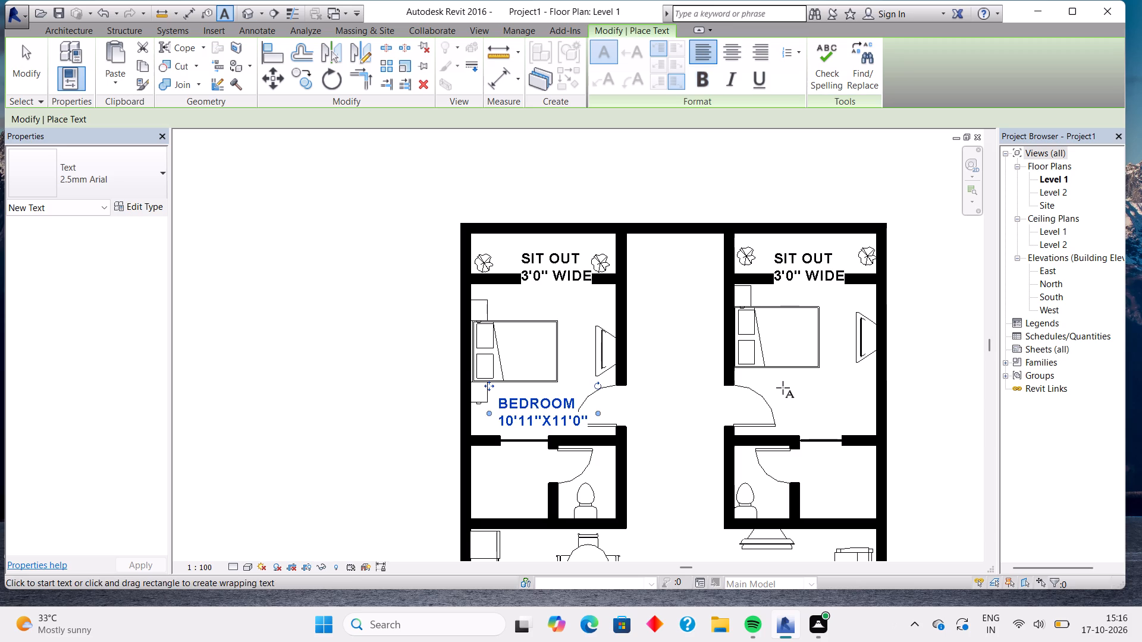
pyautogui.click(696, 84)
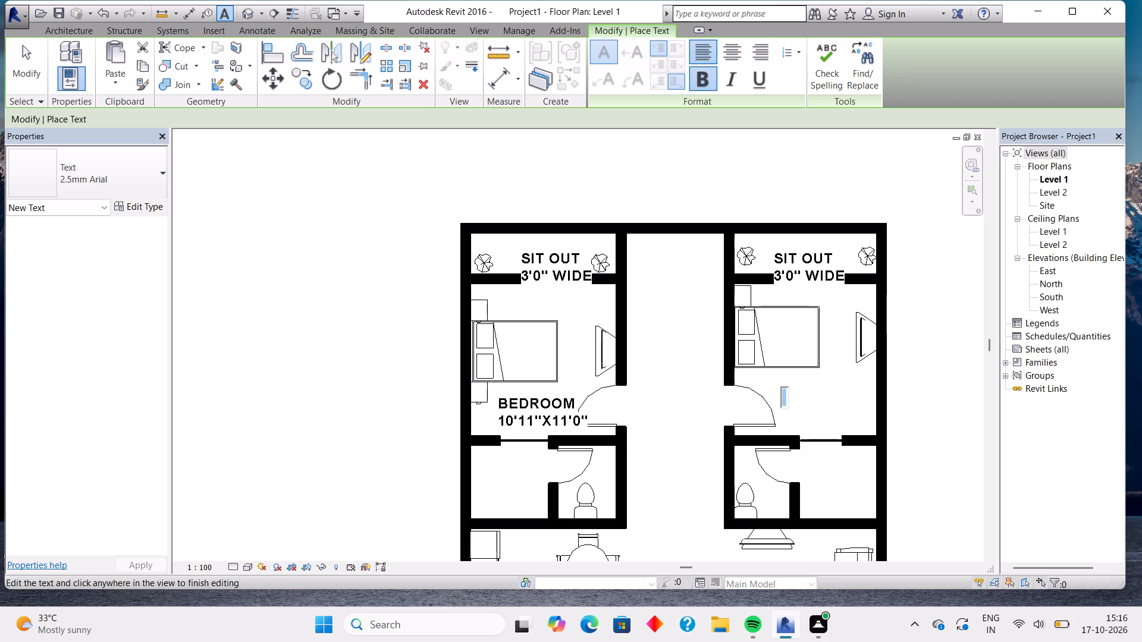
pyautogui.write('BEDR')
pyautogui.write('OOM')
pyautogui.press('Return')
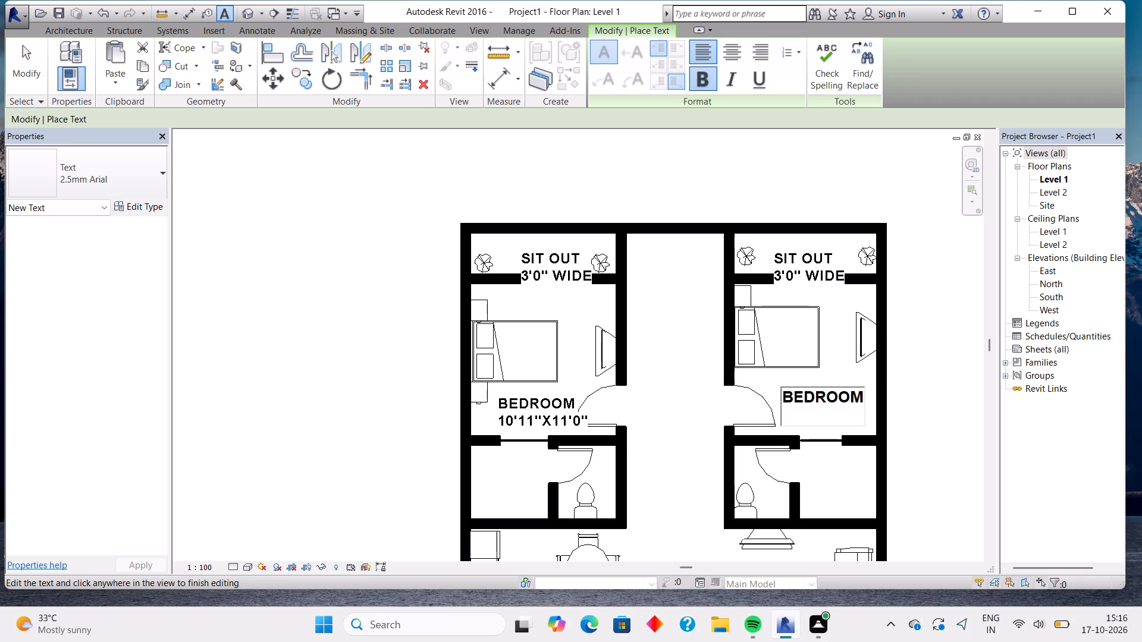
pyautogui.write('10')
pyautogui.hotkey('shift', '"')
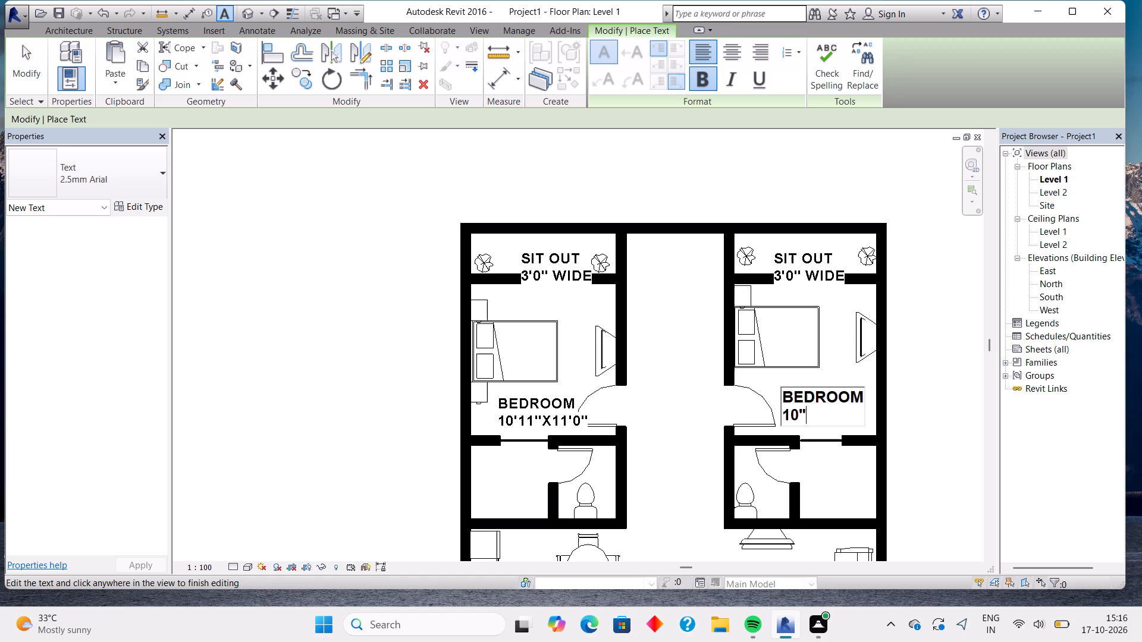
pyautogui.press('BackSpace')
pyautogui.write("'1")
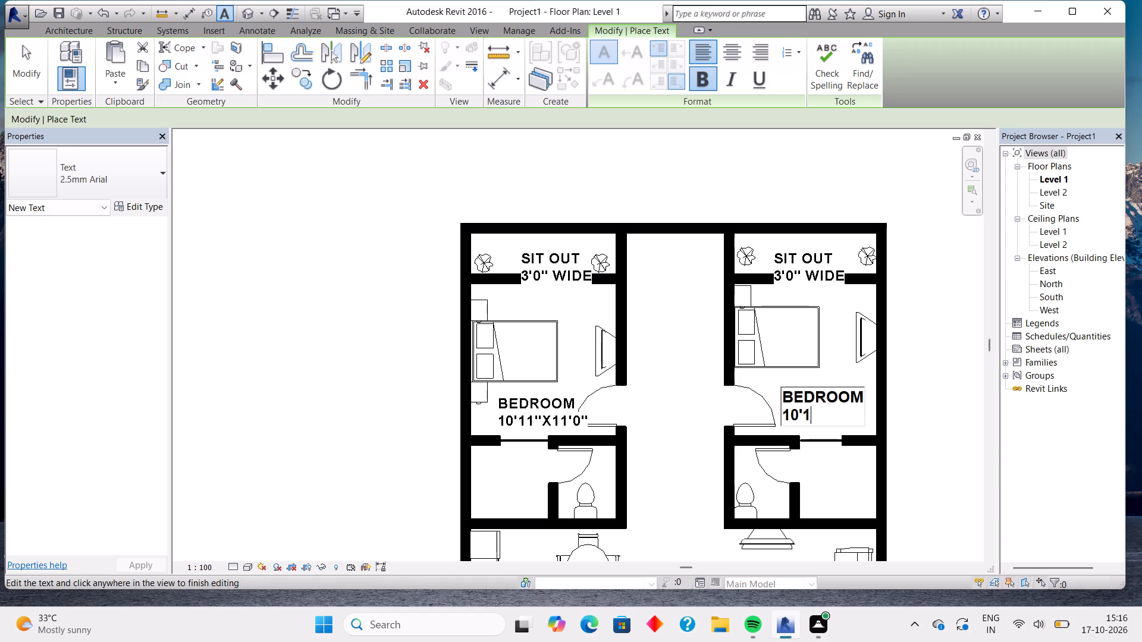
pyautogui.write('1"')
pyautogui.press('x')
pyautogui.press('0')
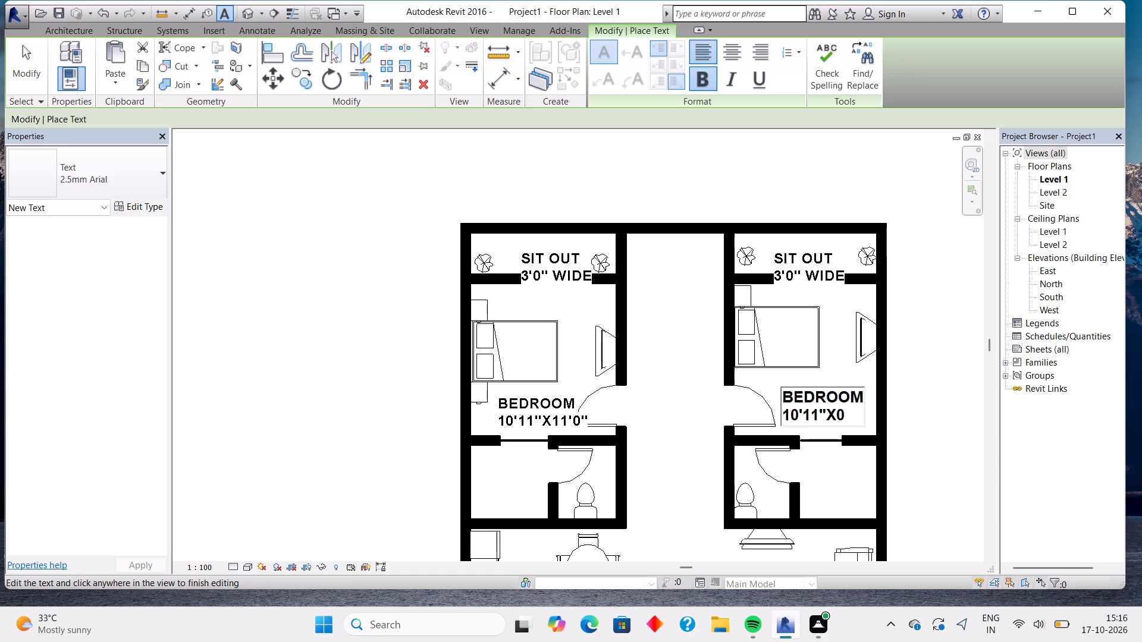
pyautogui.press('BackSpace')
pyautogui.write("11'")
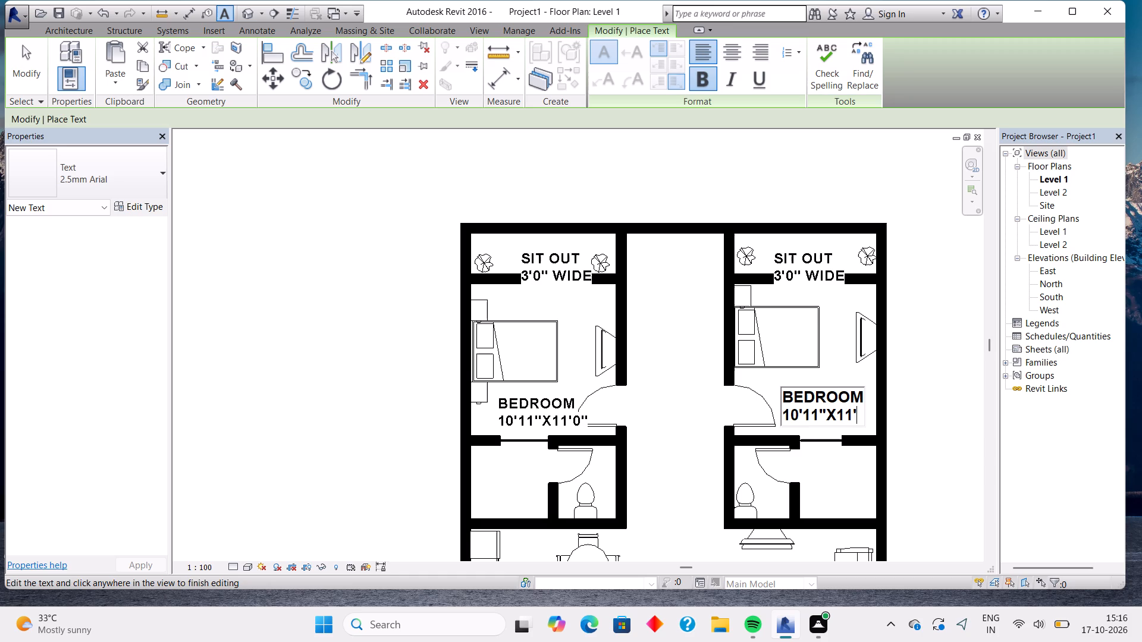
pyautogui.press('0')
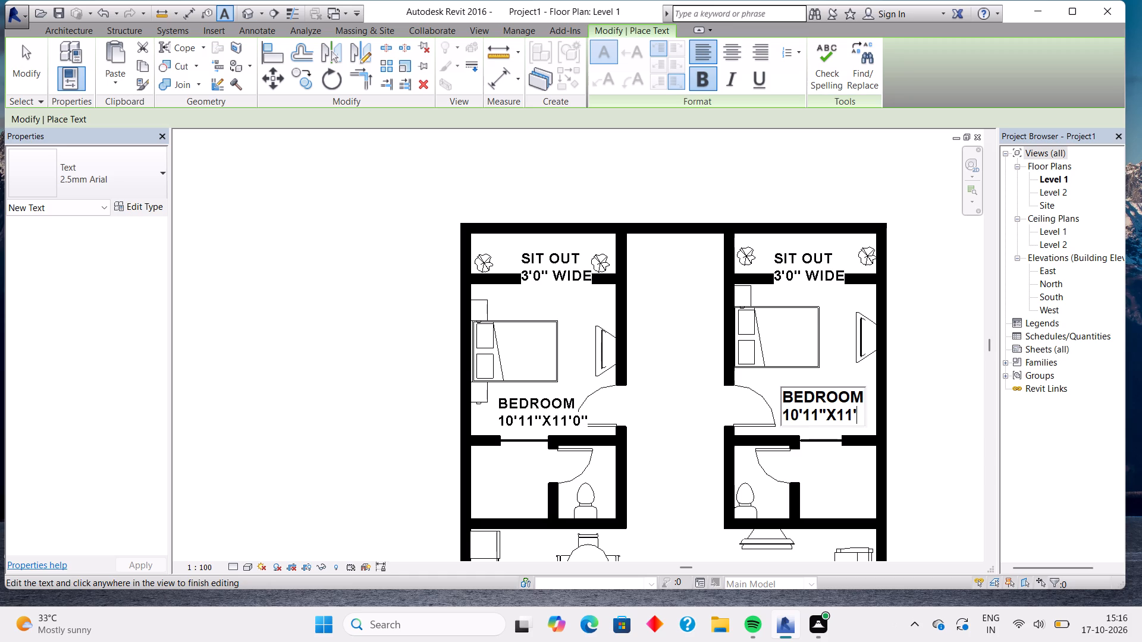
pyautogui.hotkey('shift', '"')
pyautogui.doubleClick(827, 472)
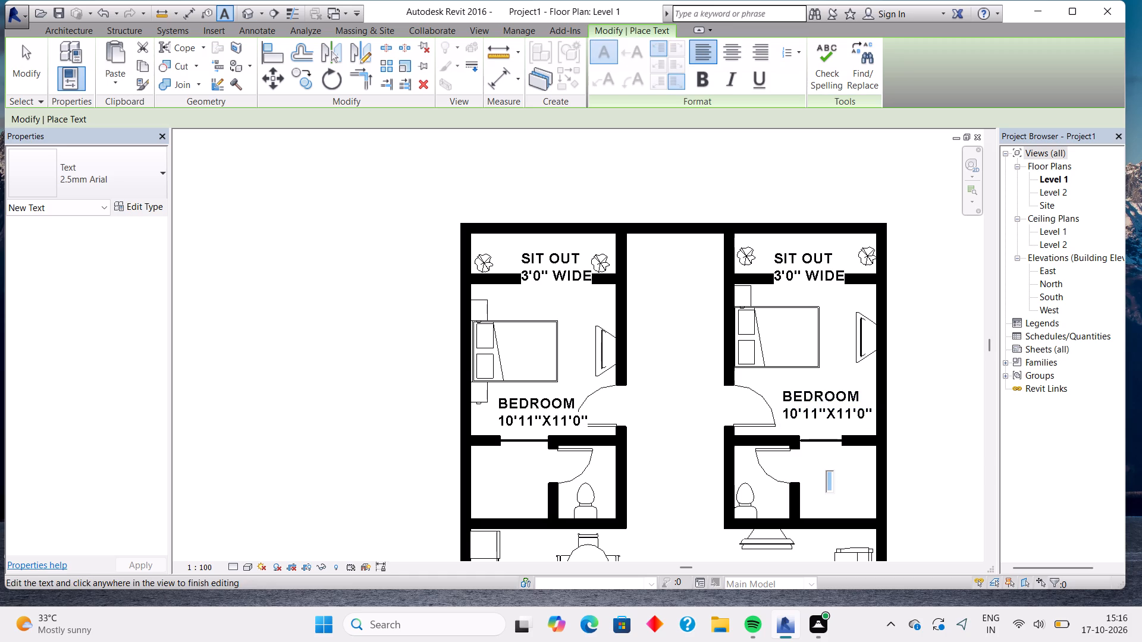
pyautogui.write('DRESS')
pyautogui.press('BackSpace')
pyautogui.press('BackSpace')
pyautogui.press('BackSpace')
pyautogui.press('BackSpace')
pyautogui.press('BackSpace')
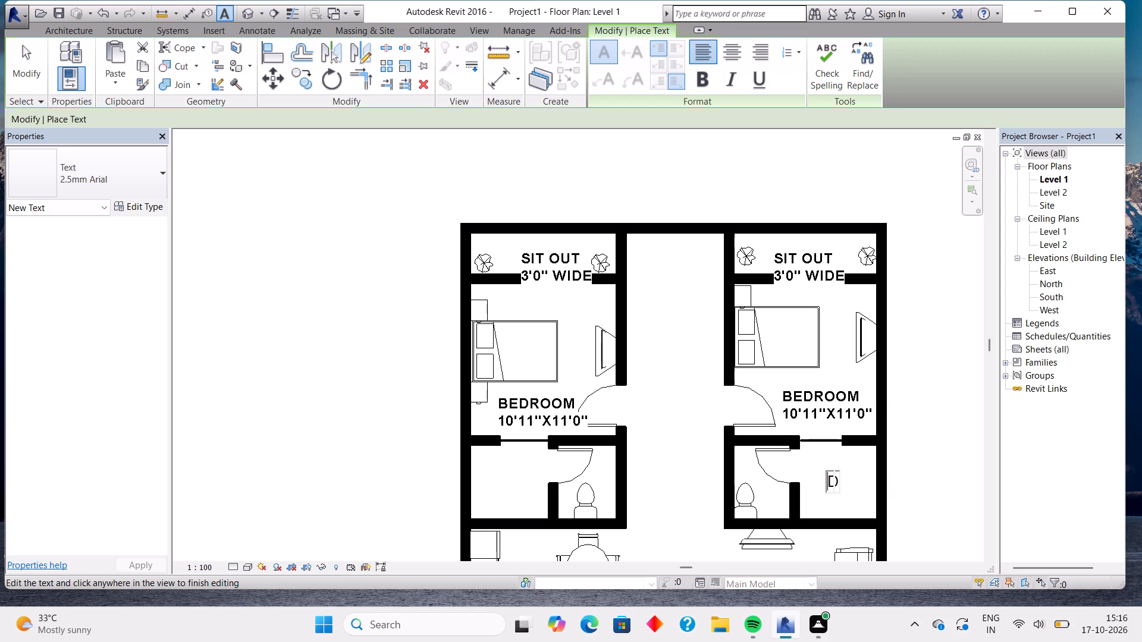
# Add a bold two-line text note reading DRESS, 4'10"X6'0" in the small room beside the toilet, south of the east bedroom.
pyautogui.doubleClick(814, 475)
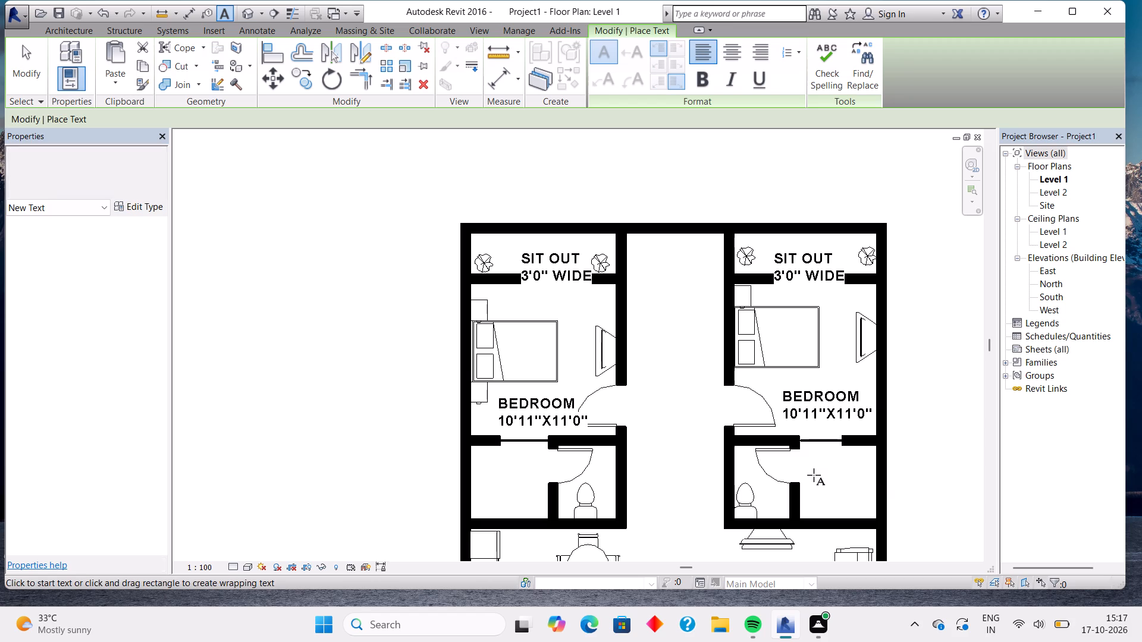
pyautogui.click(702, 82)
pyautogui.write('DRESS')
pyautogui.press('Return')
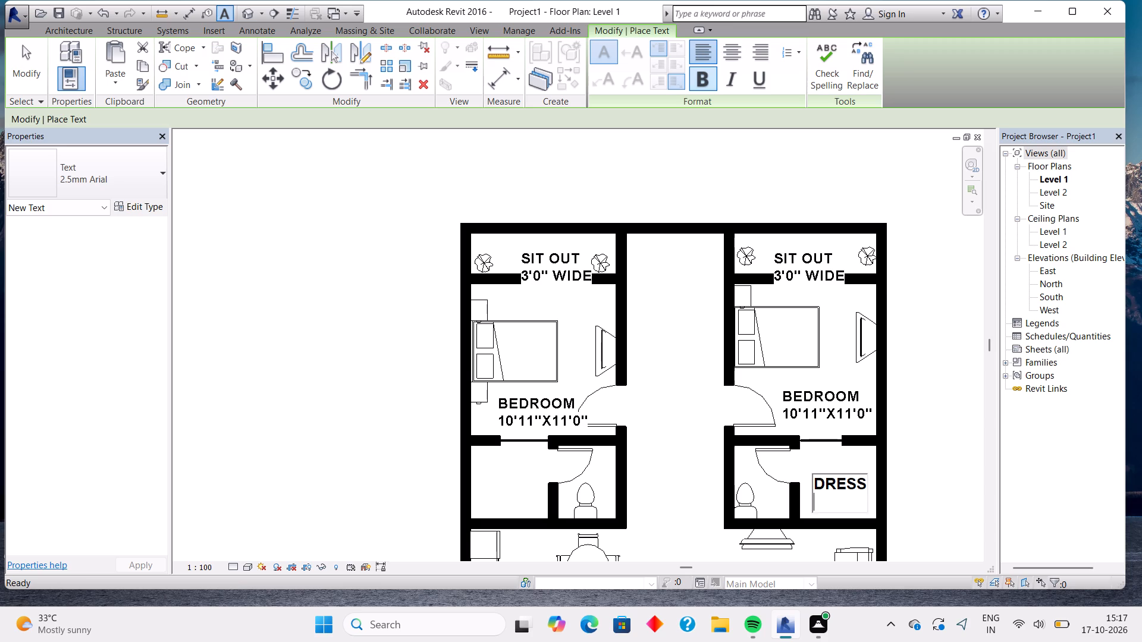
pyautogui.write("4'")
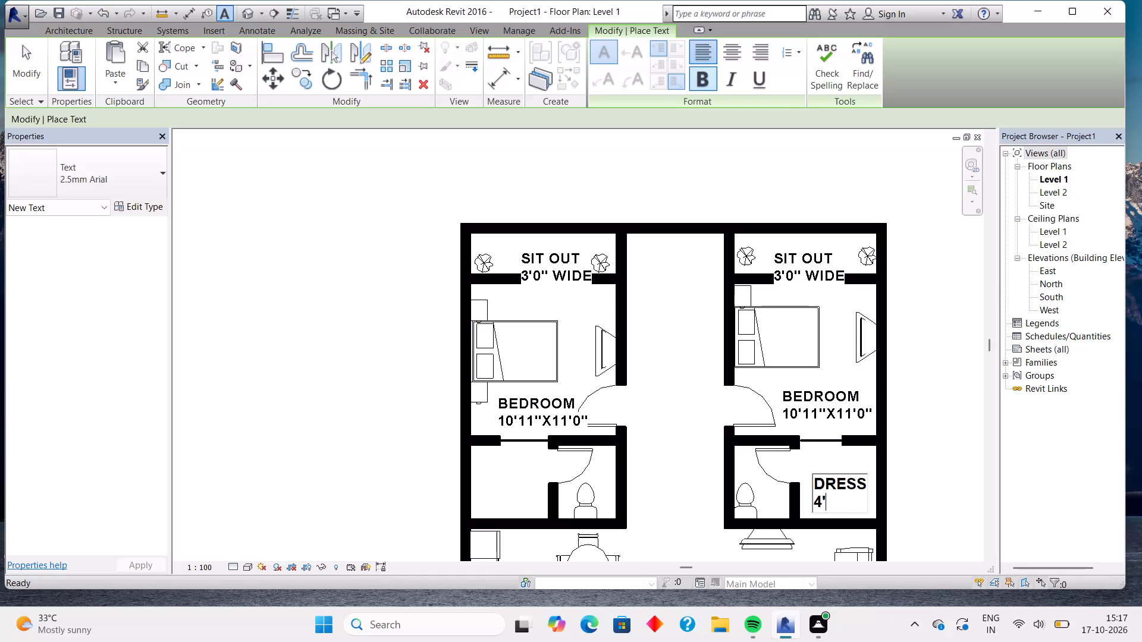
pyautogui.write('10')
pyautogui.hotkey('shift', '"')
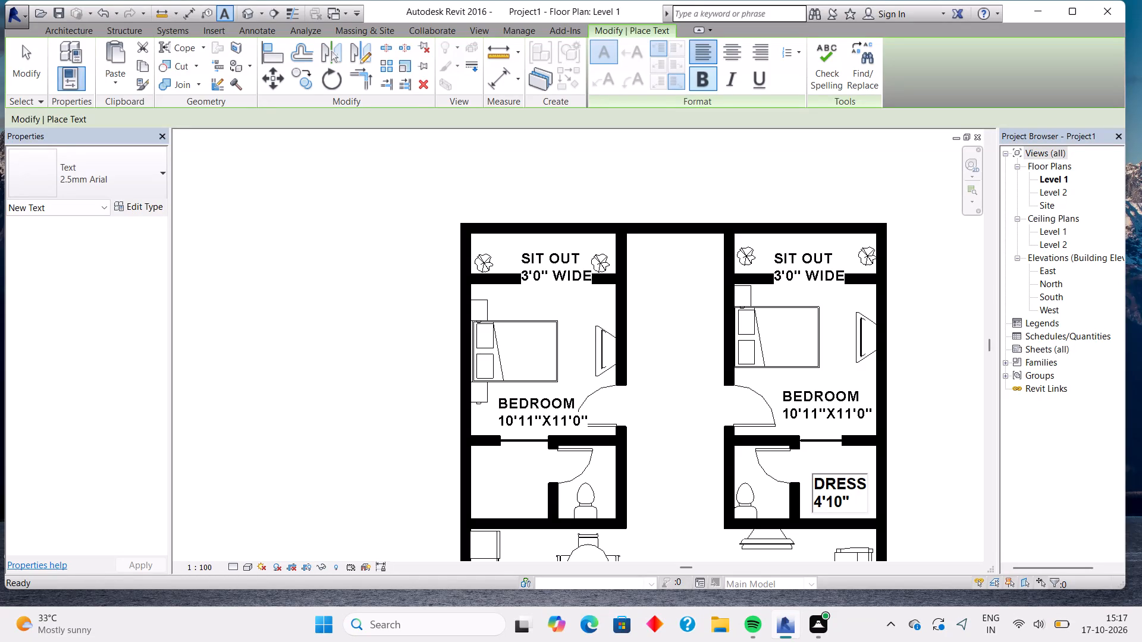
pyautogui.press('x')
pyautogui.press('6')
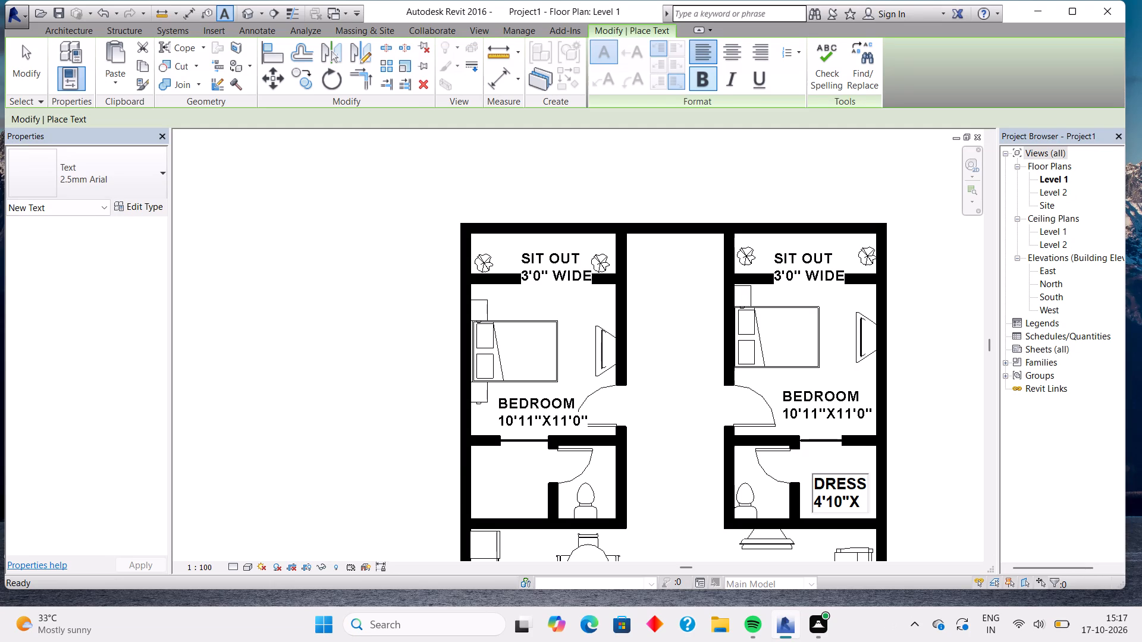
pyautogui.press("'")
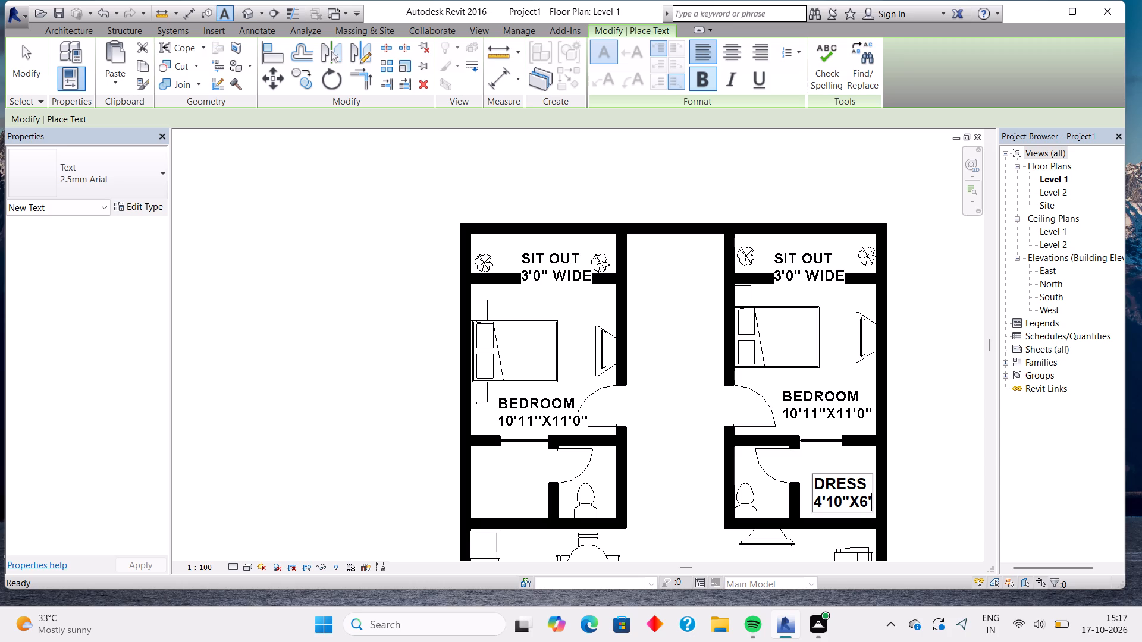
pyautogui.press('0')
pyautogui.hotkey('shift', '"')
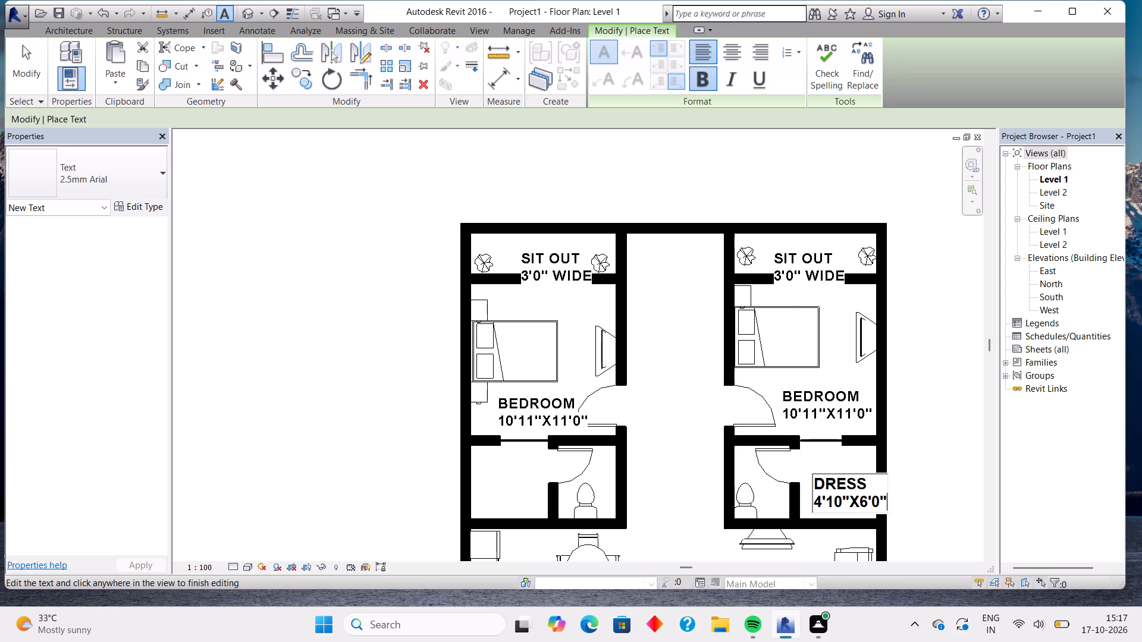
# Add a bold two-line text note reading TOILET, 5'10"X6'0" in the toilet south of the east bedroom.
pyautogui.doubleClick(743, 479)
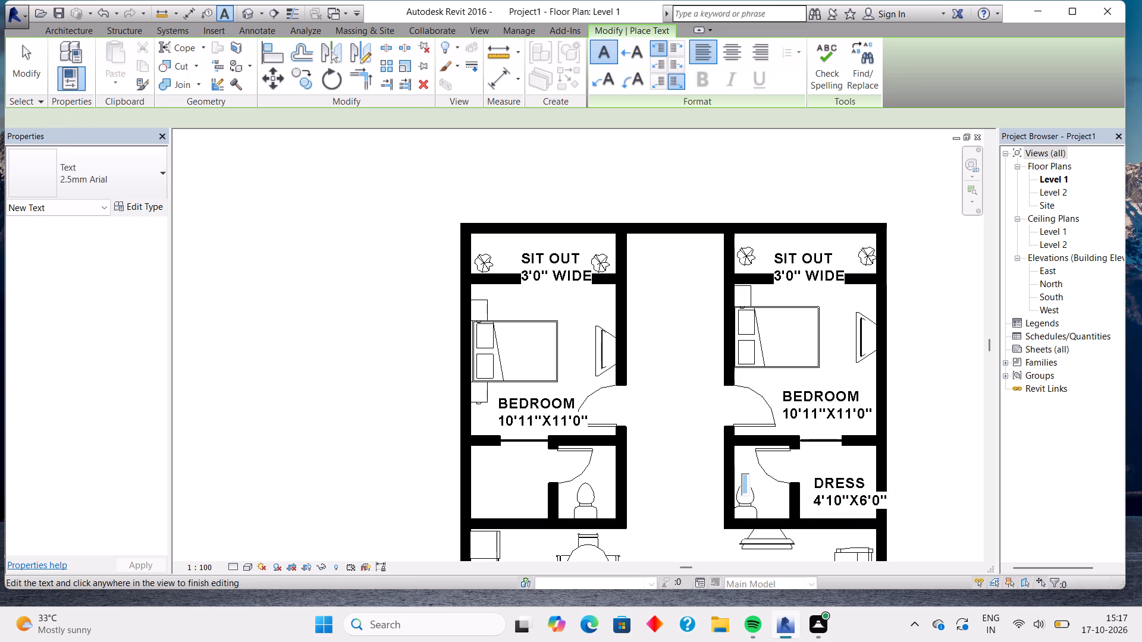
pyautogui.press('t')
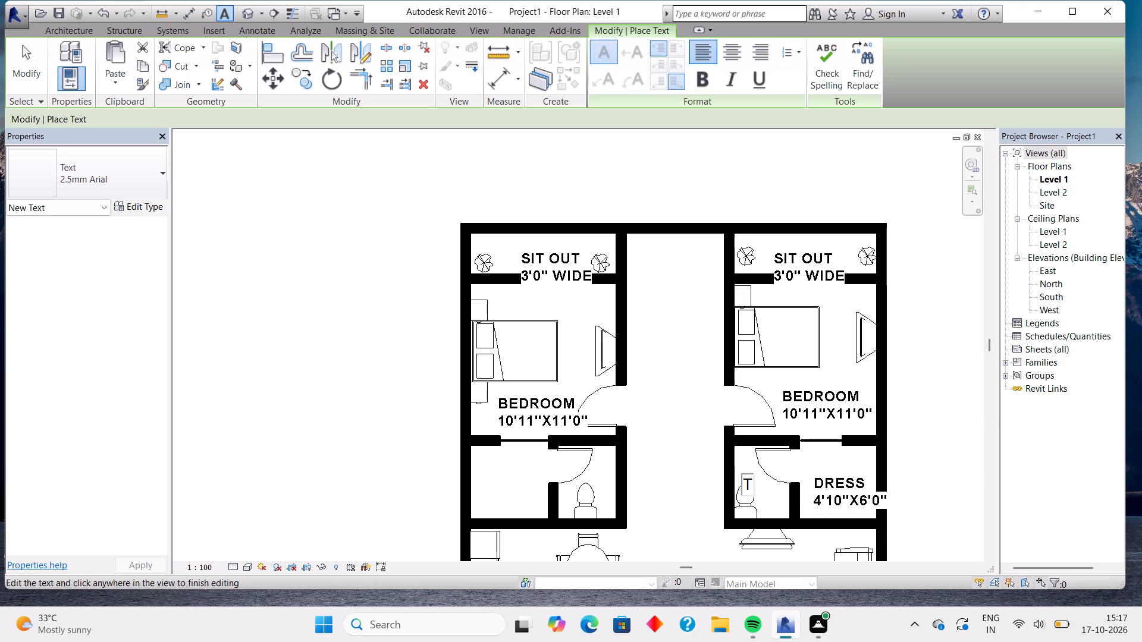
pyautogui.press('BackSpace')
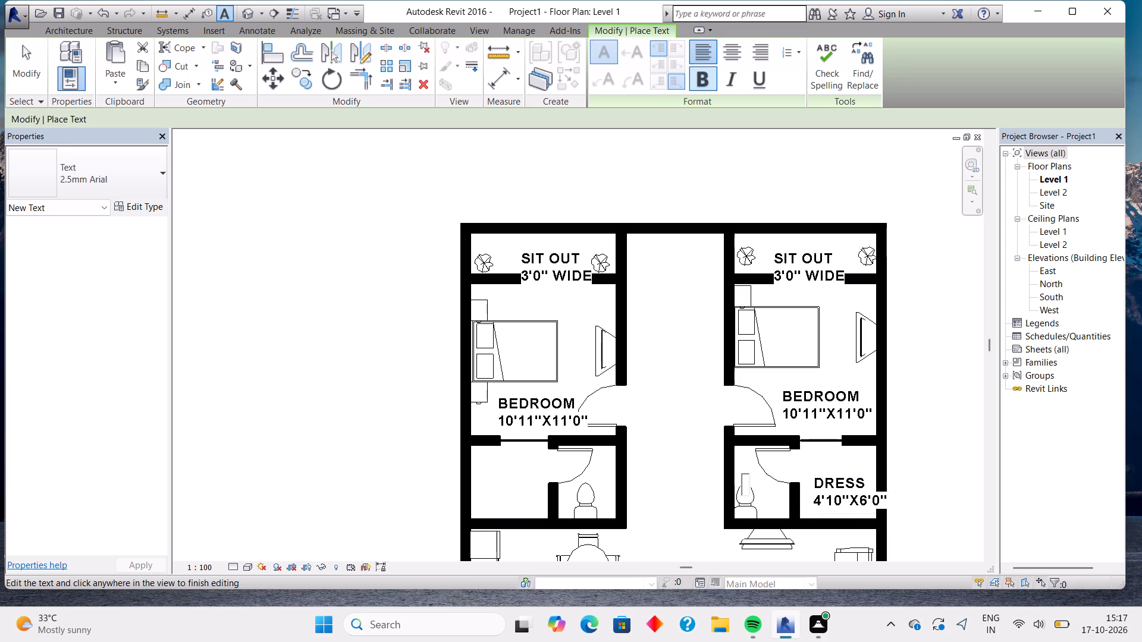
pyautogui.click(701, 82)
pyautogui.write('TOILET')
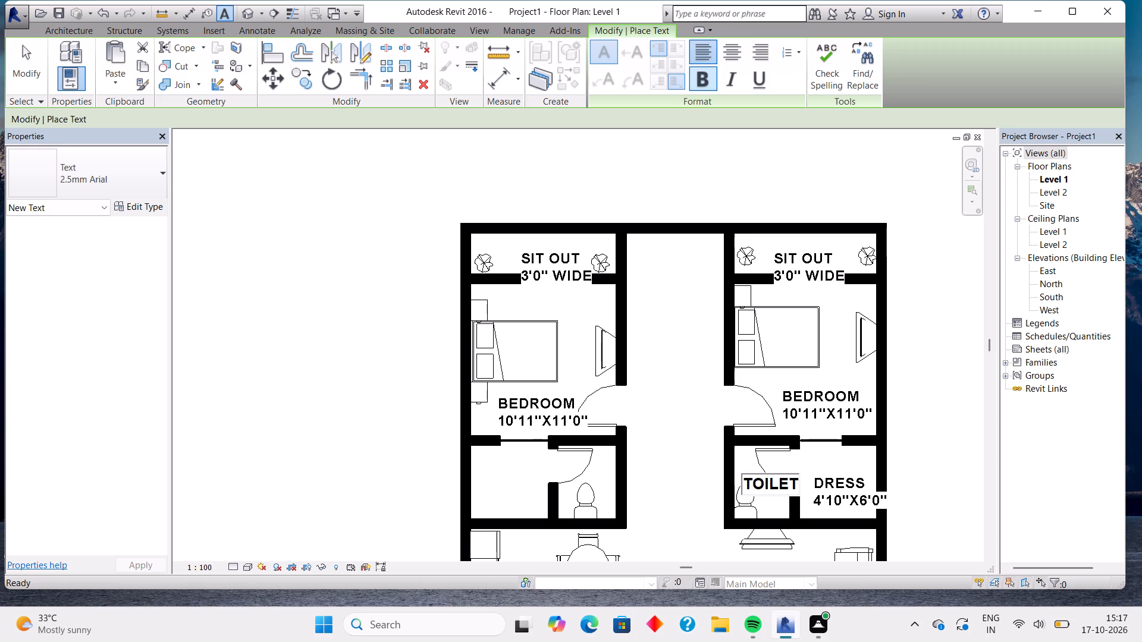
pyautogui.press('Return')
pyautogui.write("5'10")
pyautogui.hotkey('shift', '"')
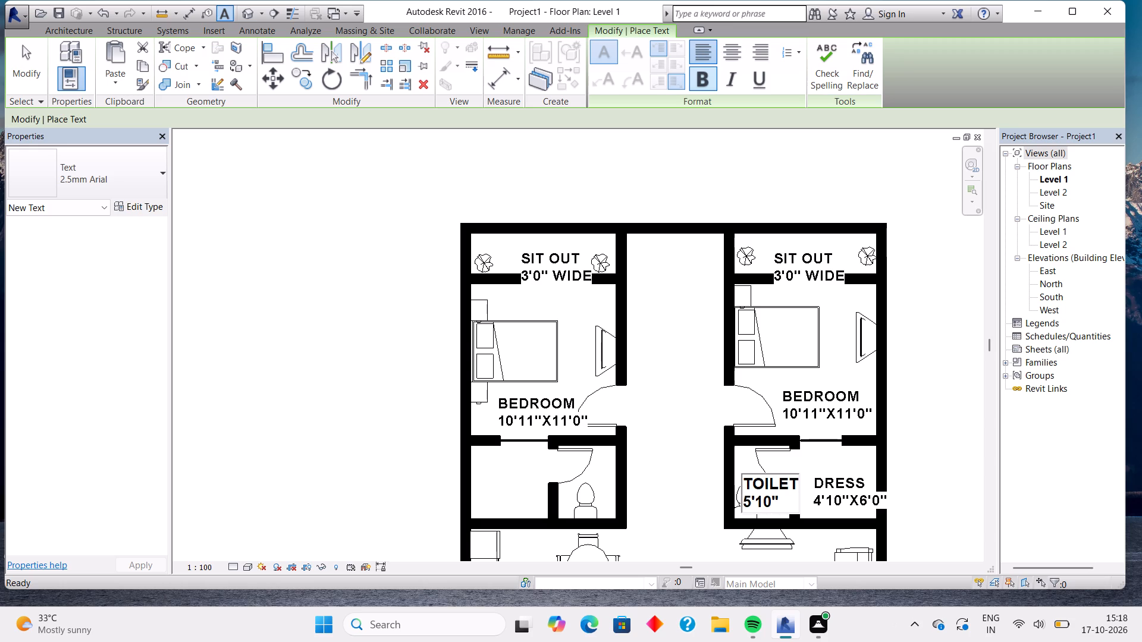
pyautogui.press('x')
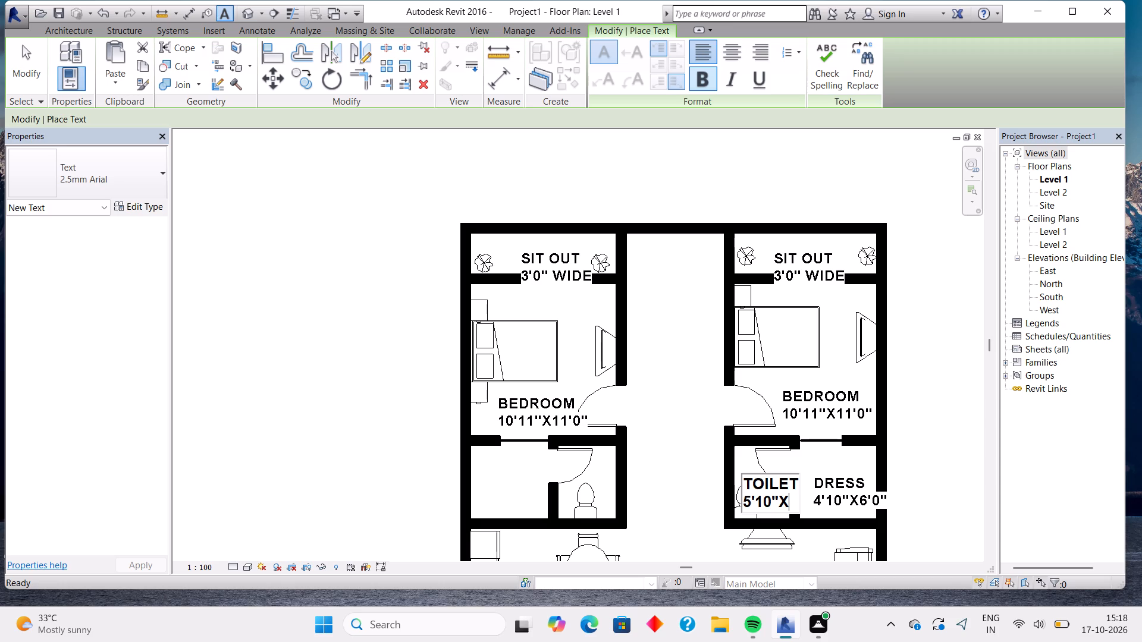
pyautogui.press('6')
pyautogui.press("'")
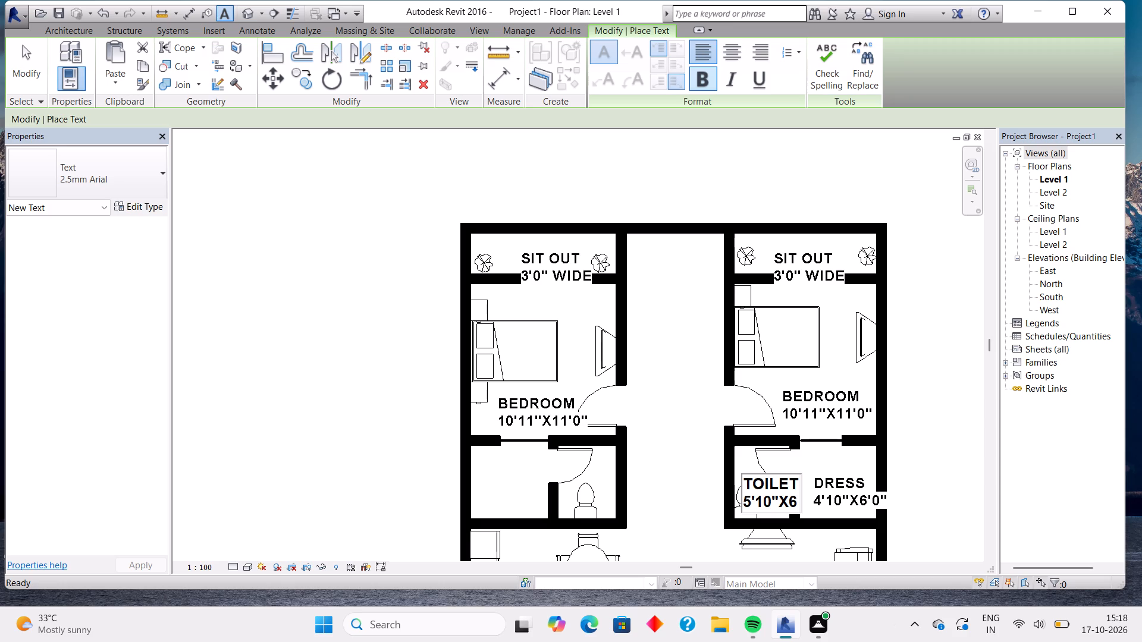
pyautogui.write('0"')
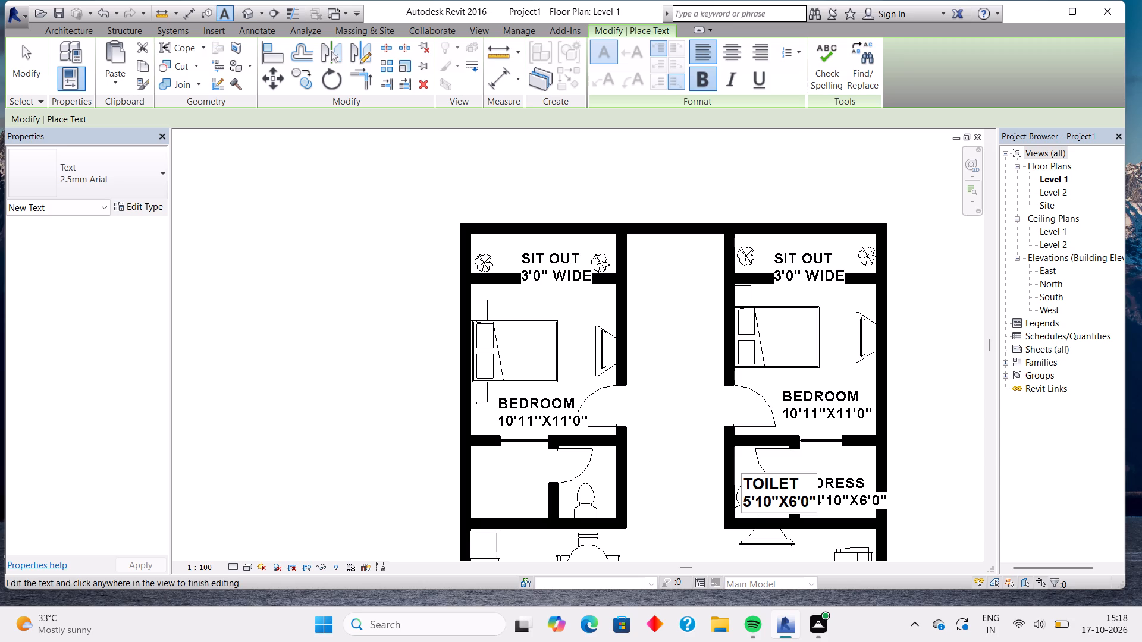
# Add a bold two-line text note reading DRESS, 4'10"X6'0" in the small room beside the toilet, south of the west bedroom.
pyautogui.doubleClick(482, 468)
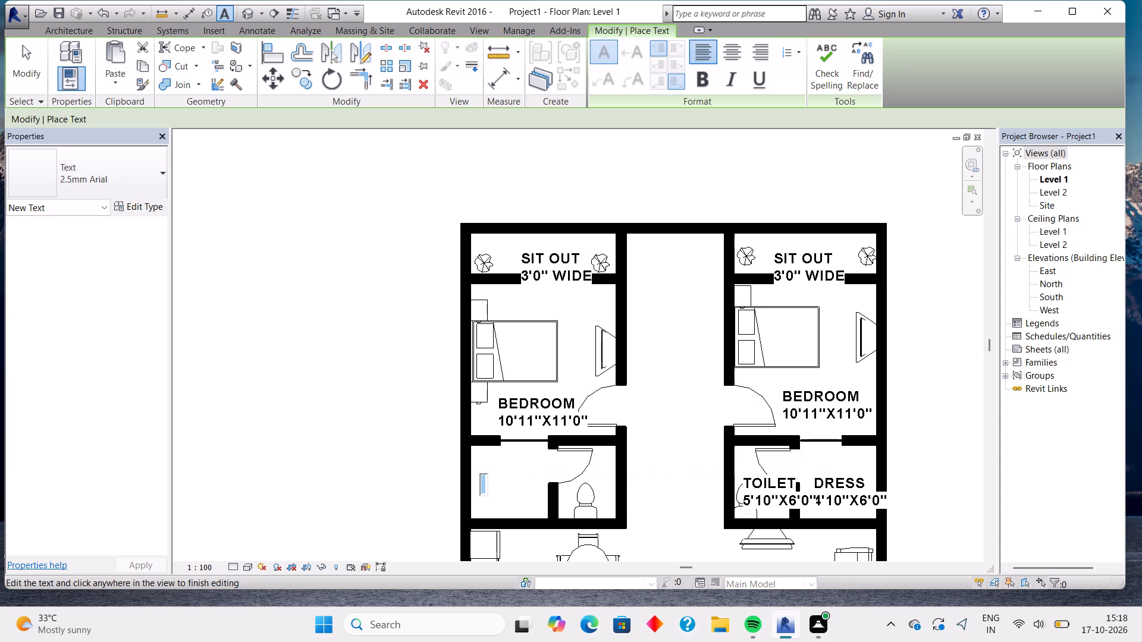
pyautogui.click(701, 84)
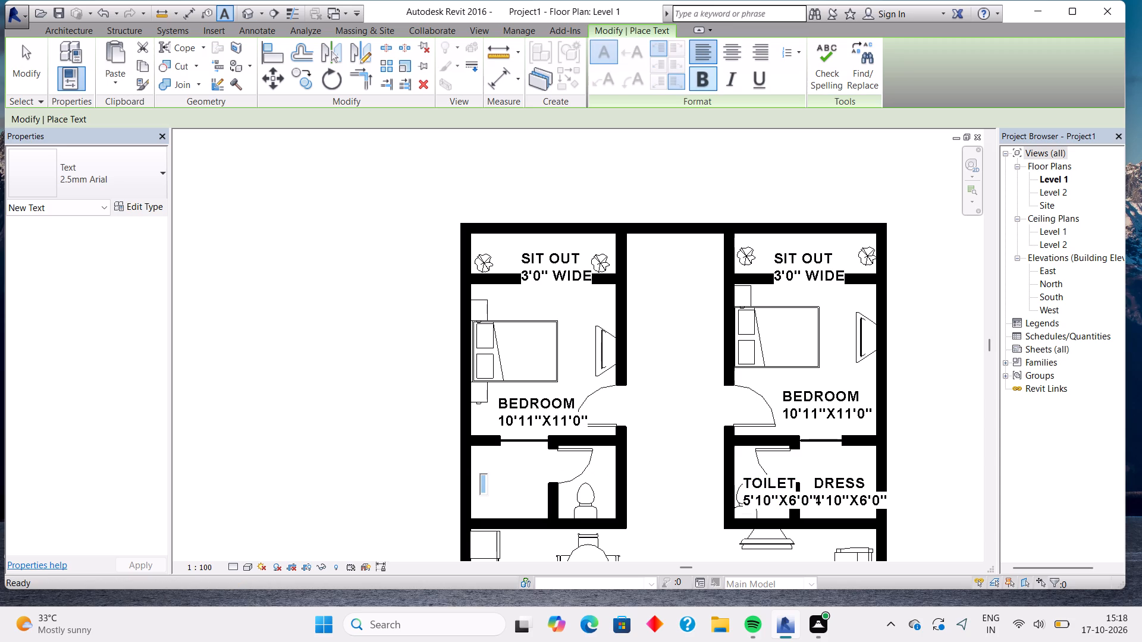
pyautogui.write('DRESS')
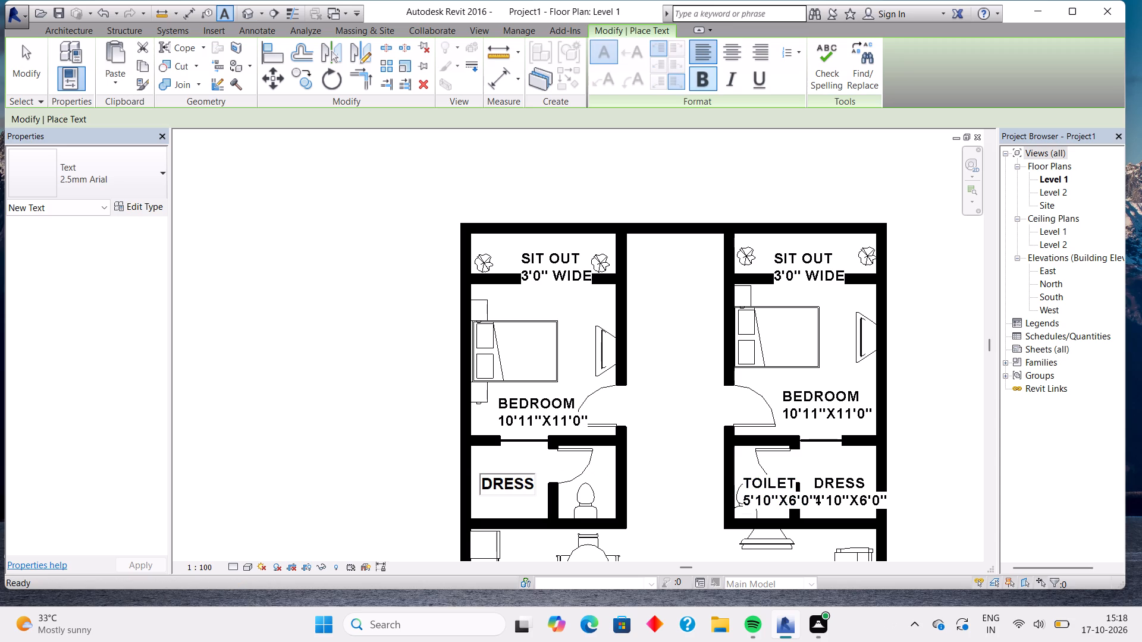
pyautogui.press('Return')
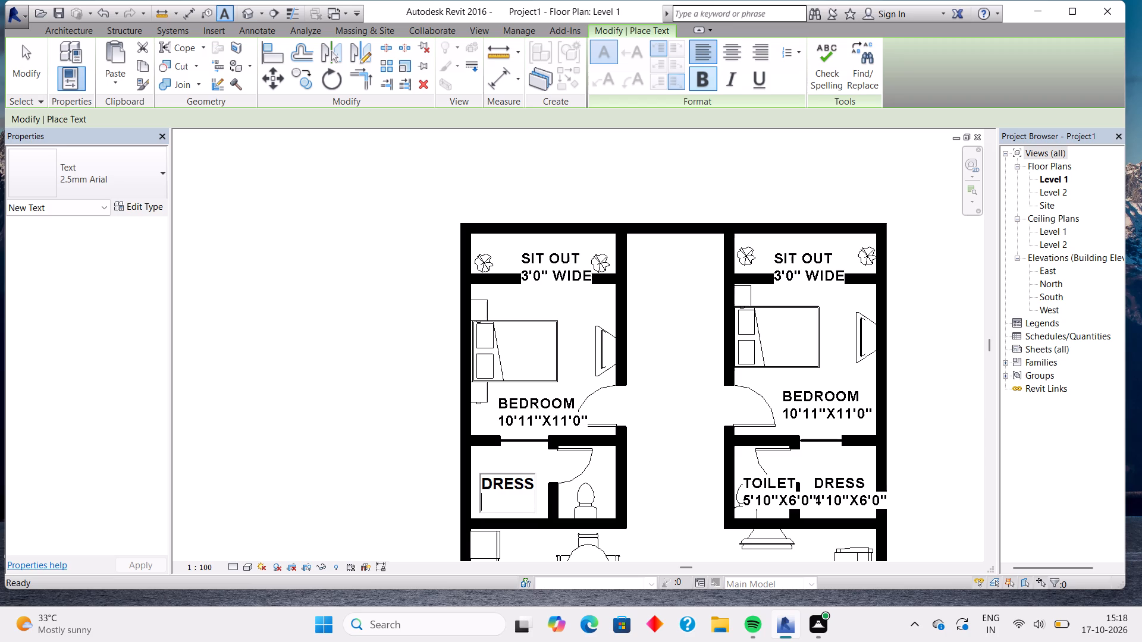
pyautogui.write('4\'10"')
pyautogui.press('x')
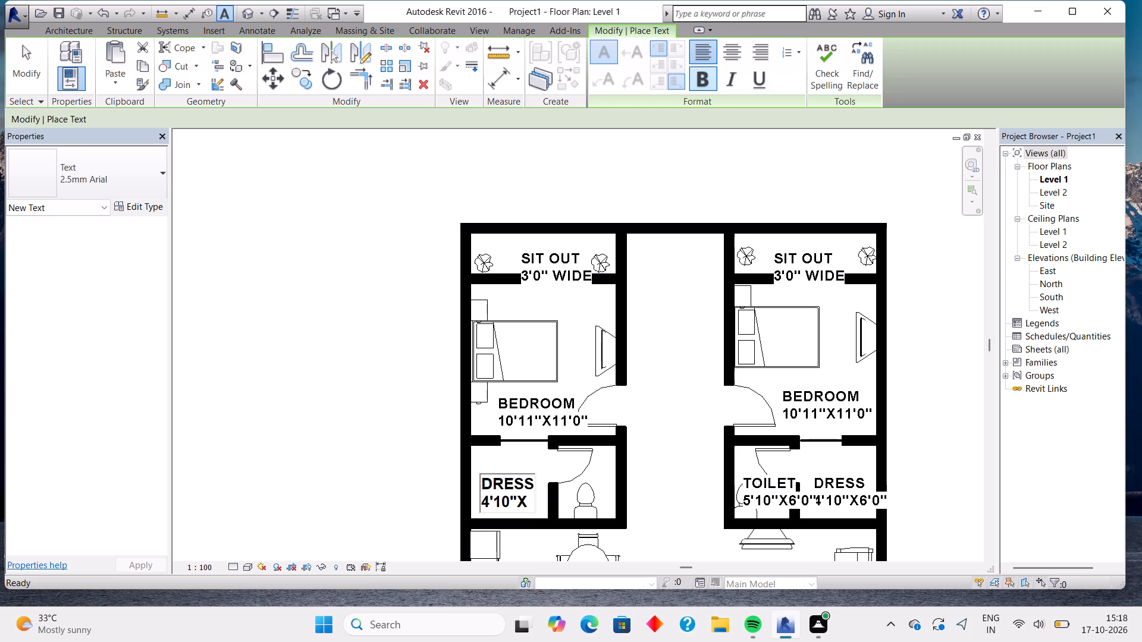
pyautogui.press('6')
pyautogui.press("'")
pyautogui.write('0"')
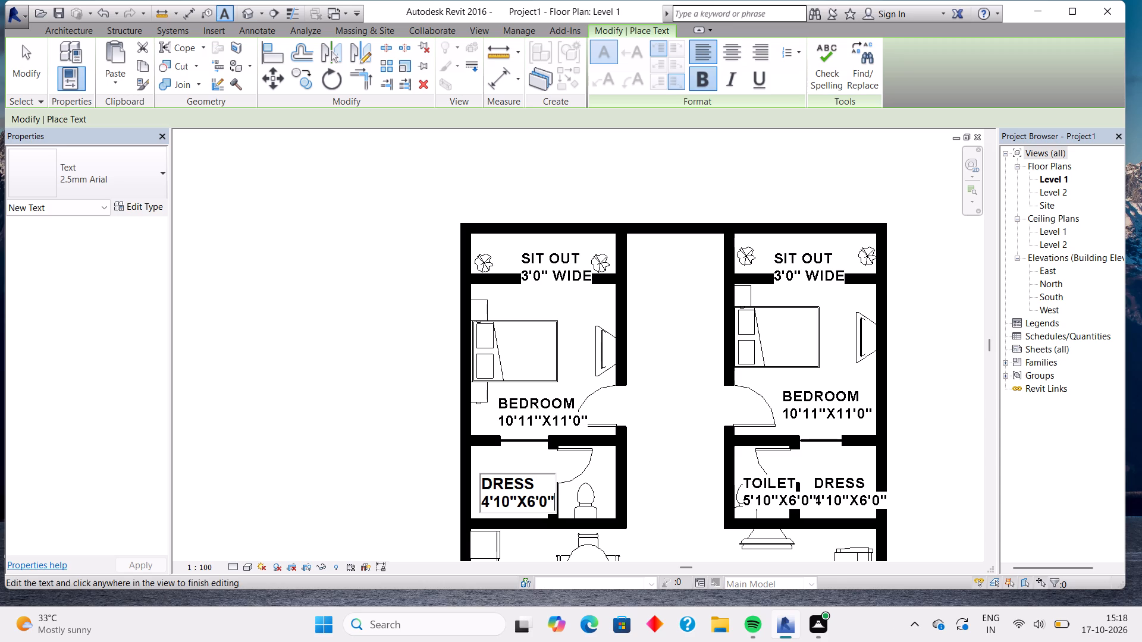
# Add a bold two-line text note reading TOILET, 5'10"X6'0" in the toilet south of the west bedroom.
pyautogui.doubleClick(577, 460)
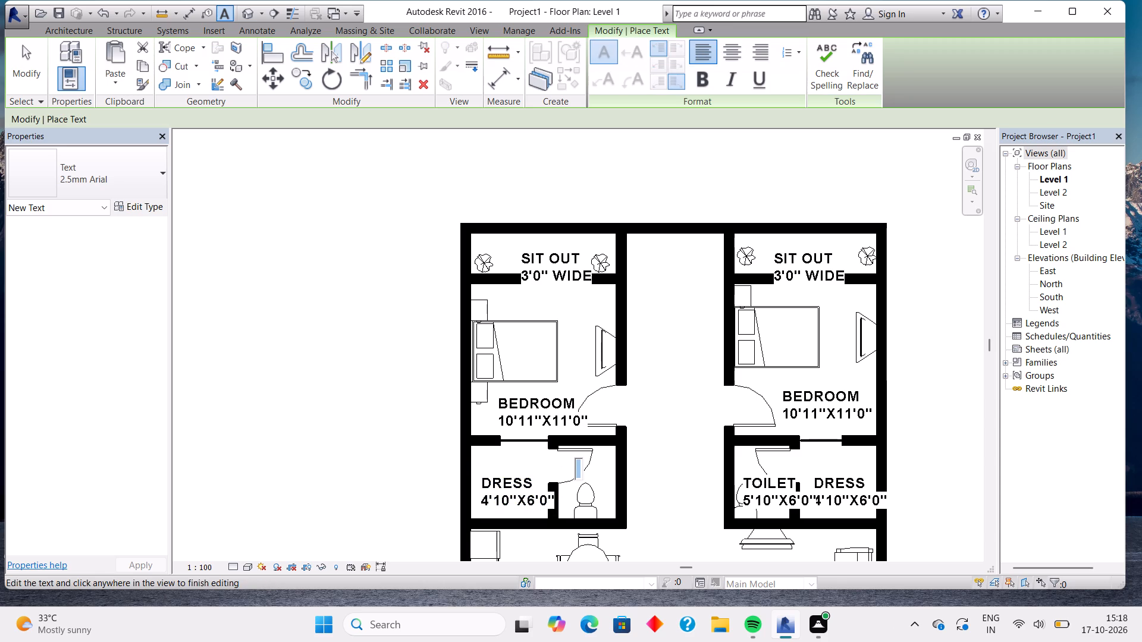
pyautogui.press('t')
pyautogui.write('OILET')
pyautogui.press('Return')
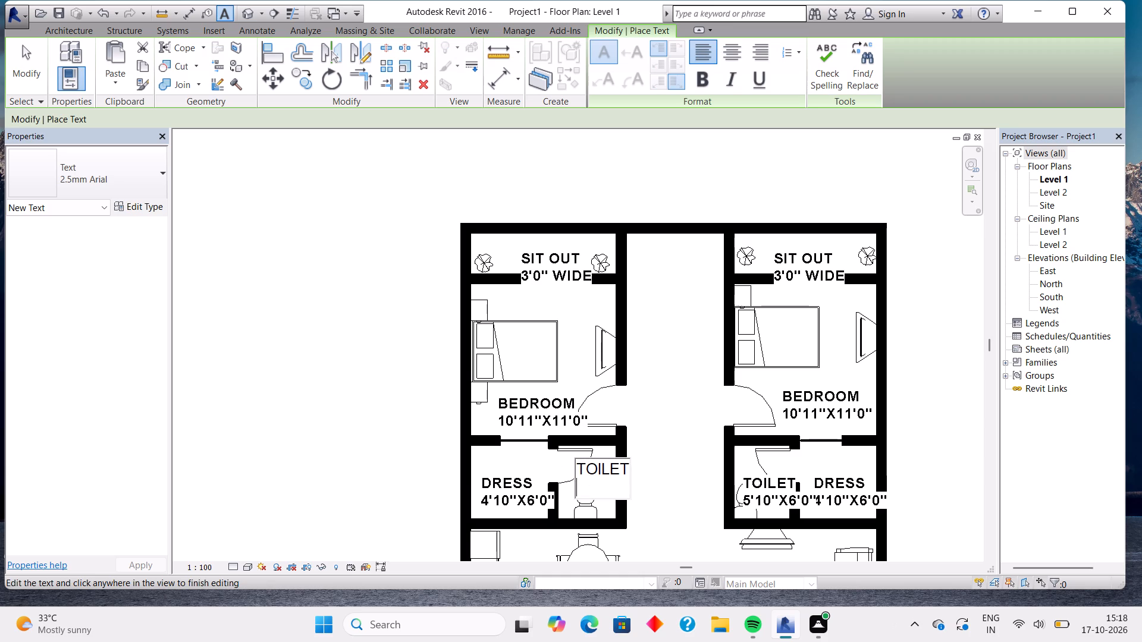
pyautogui.press('BackSpace')
pyautogui.press('BackSpace')
pyautogui.press('BackSpace')
pyautogui.press('BackSpace')
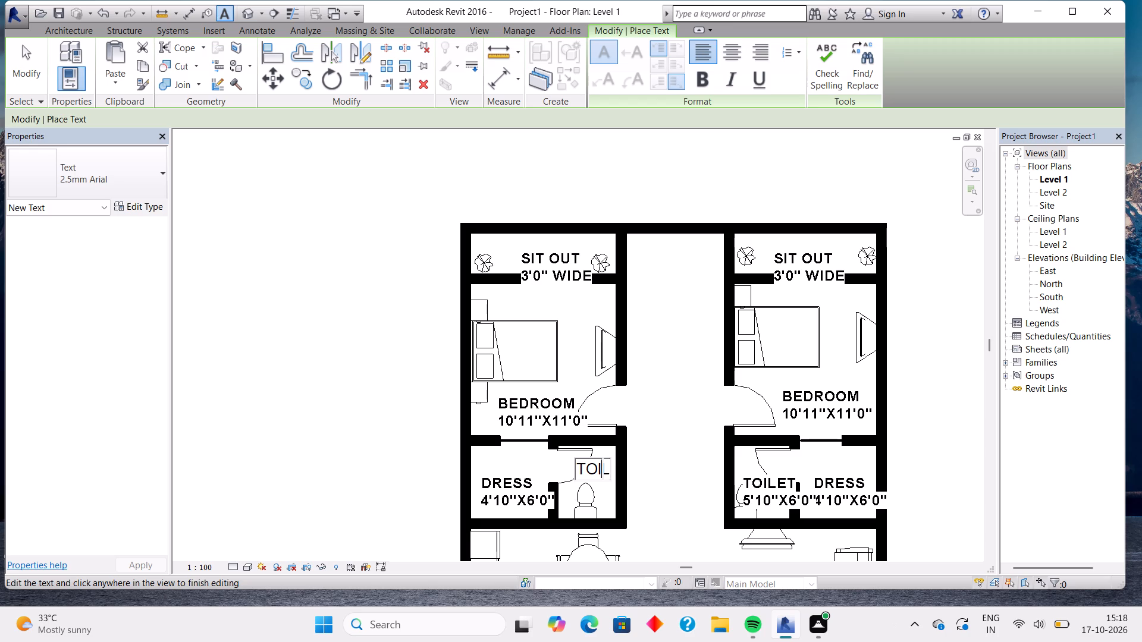
pyautogui.press('BackSpace')
pyautogui.press('BackSpace')
pyautogui.press('BackSpace')
pyautogui.click(695, 74)
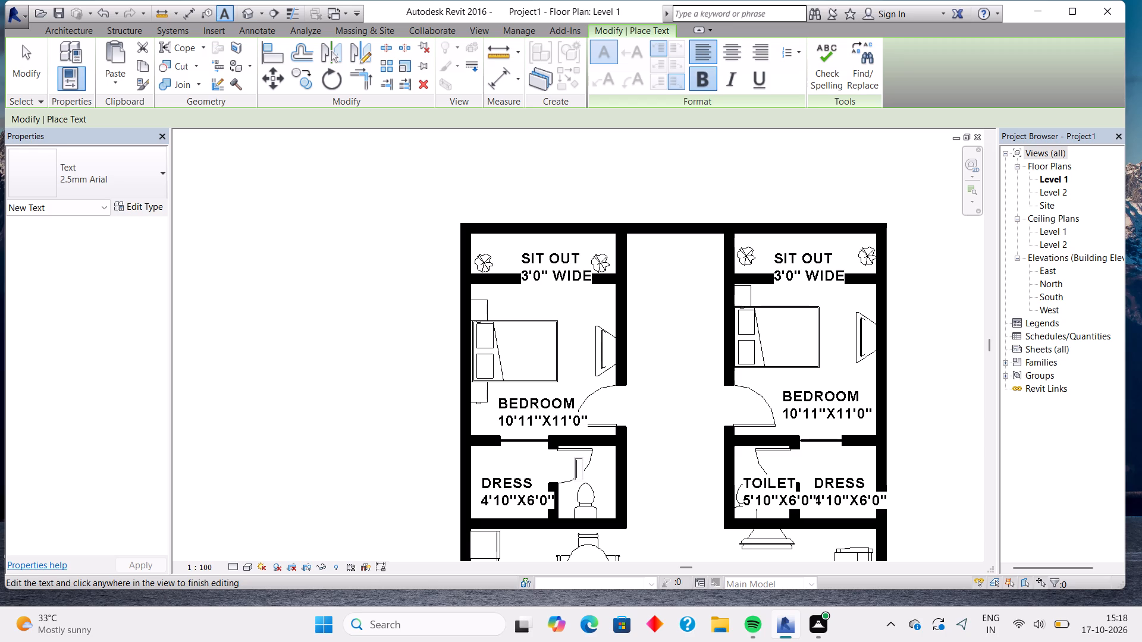
pyautogui.write('TOILET')
pyautogui.press('Return')
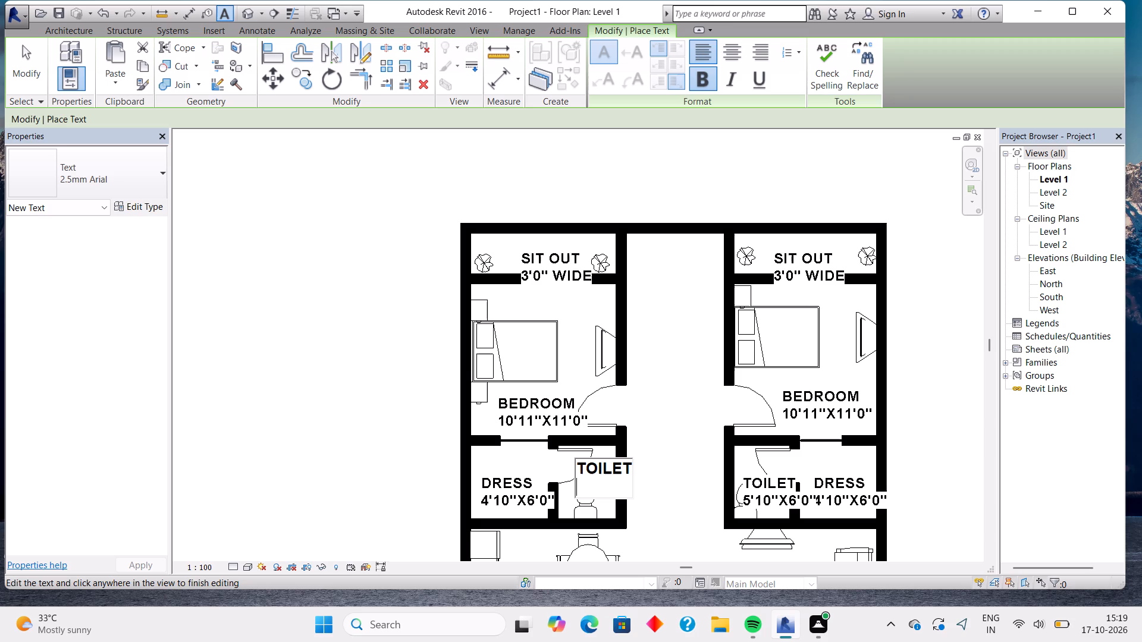
pyautogui.press('5')
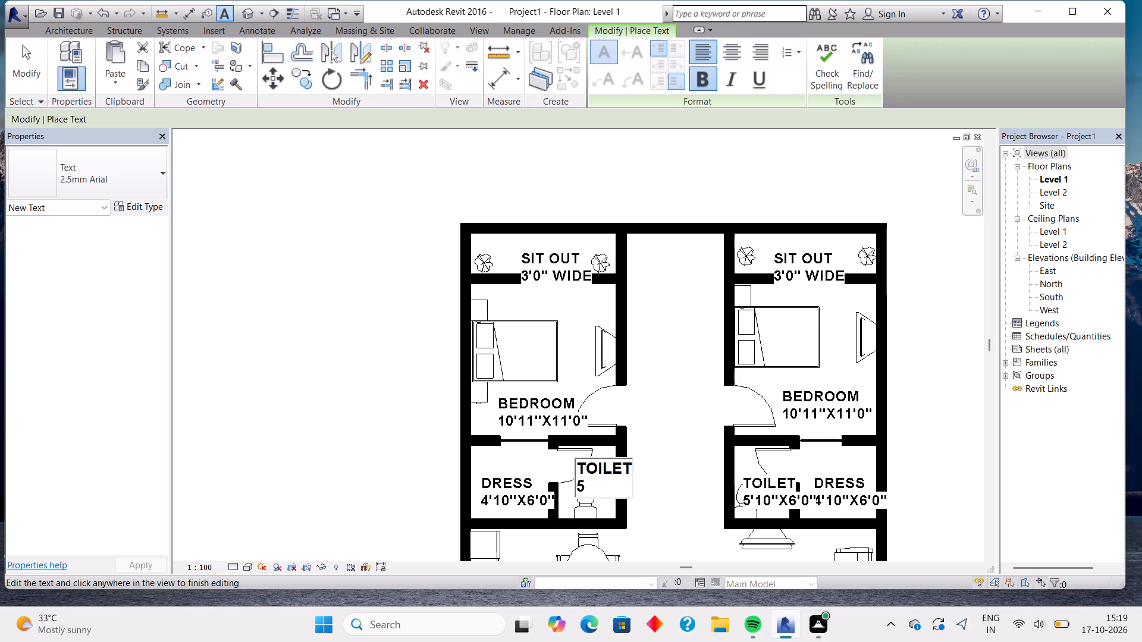
pyautogui.write("'0")
pyautogui.press('BackSpace')
pyautogui.press('BackSpace')
pyautogui.write('10')
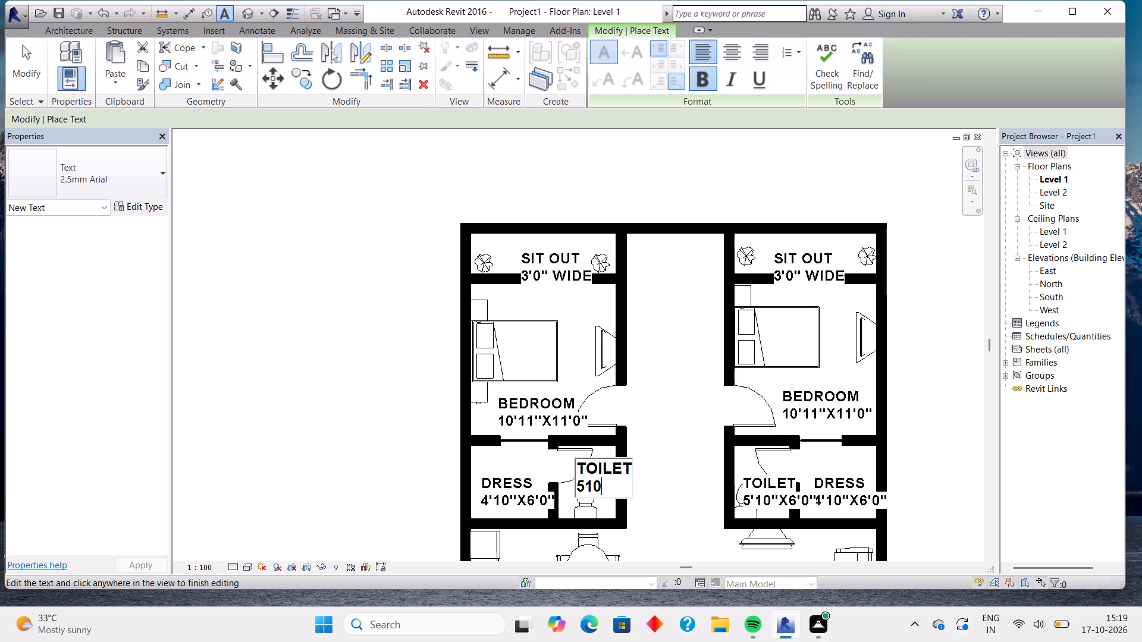
pyautogui.press('BackSpace')
pyautogui.press('BackSpace')
pyautogui.write('\'10"')
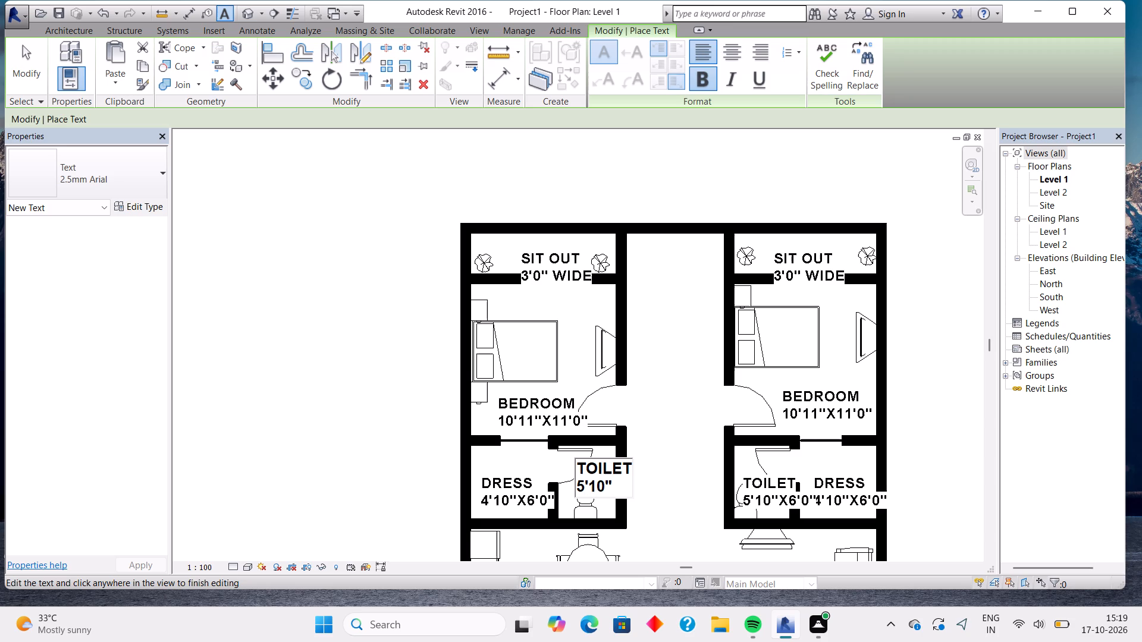
pyautogui.press('x')
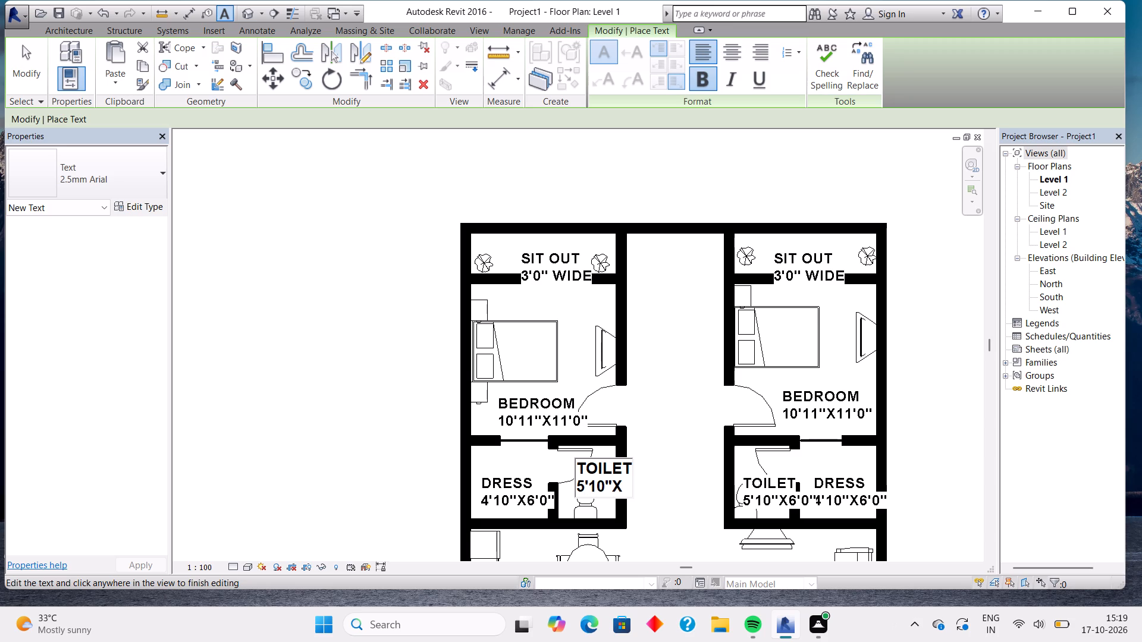
pyautogui.write("6'0")
pyautogui.hotkey('shift', '"')
# Add a bold two-line text note reading HALL, 11'3"X12'2" in the living area between the dining table and the sofas.
pyautogui.scroll(-3, 682, 547)
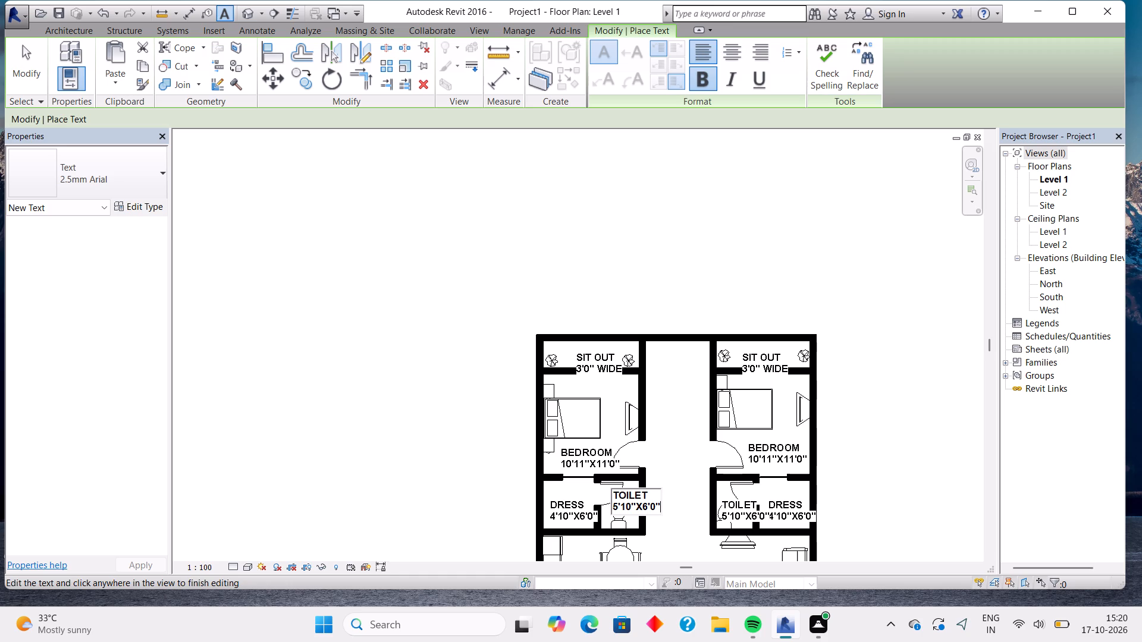
pyautogui.scroll(-4, 691, 473)
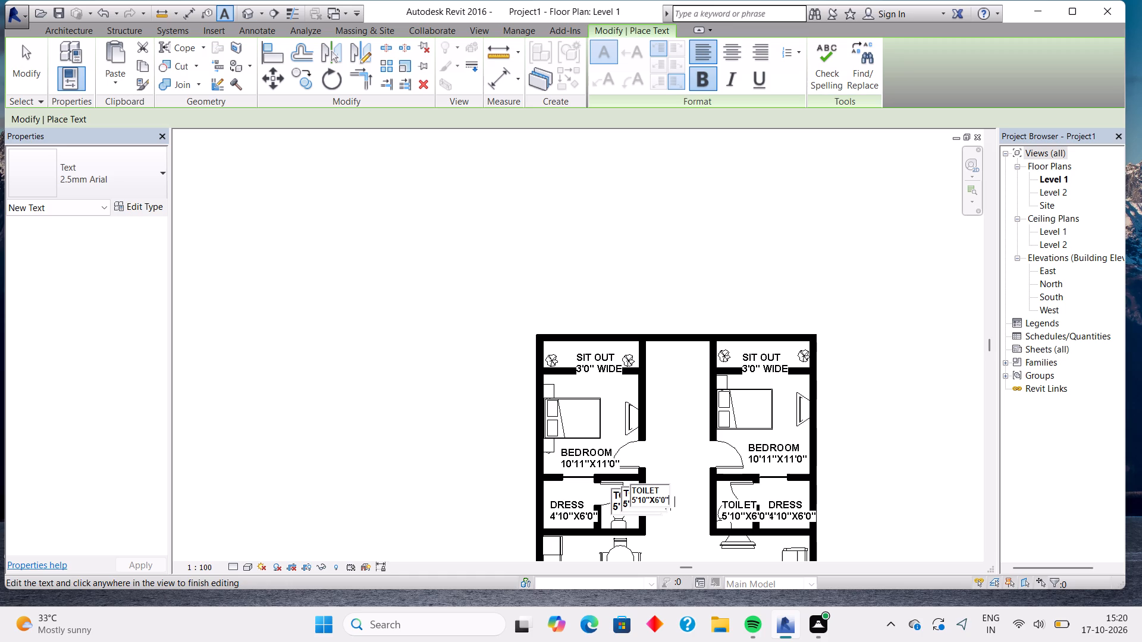
pyautogui.scroll(-1, 691, 473)
pyautogui.moveTo(672, 517); pyautogui.dragTo(689, 323, button='middle')
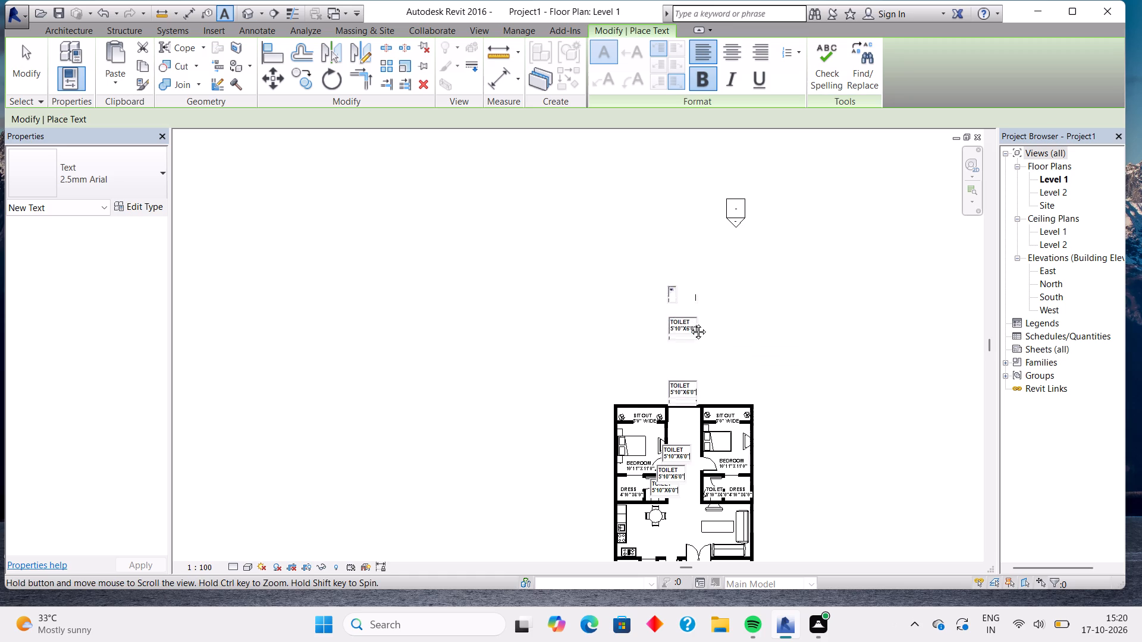
pyautogui.moveTo(689, 323); pyautogui.dragTo(689, 322, button='middle')
pyautogui.scroll(7, 689, 341)
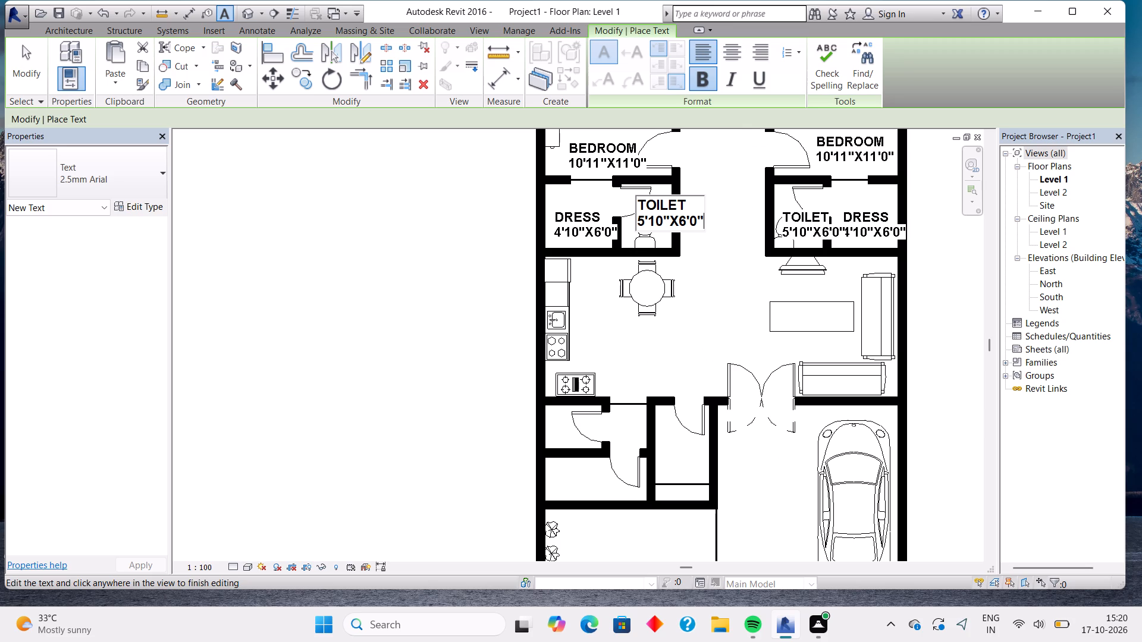
pyautogui.click(720, 307)
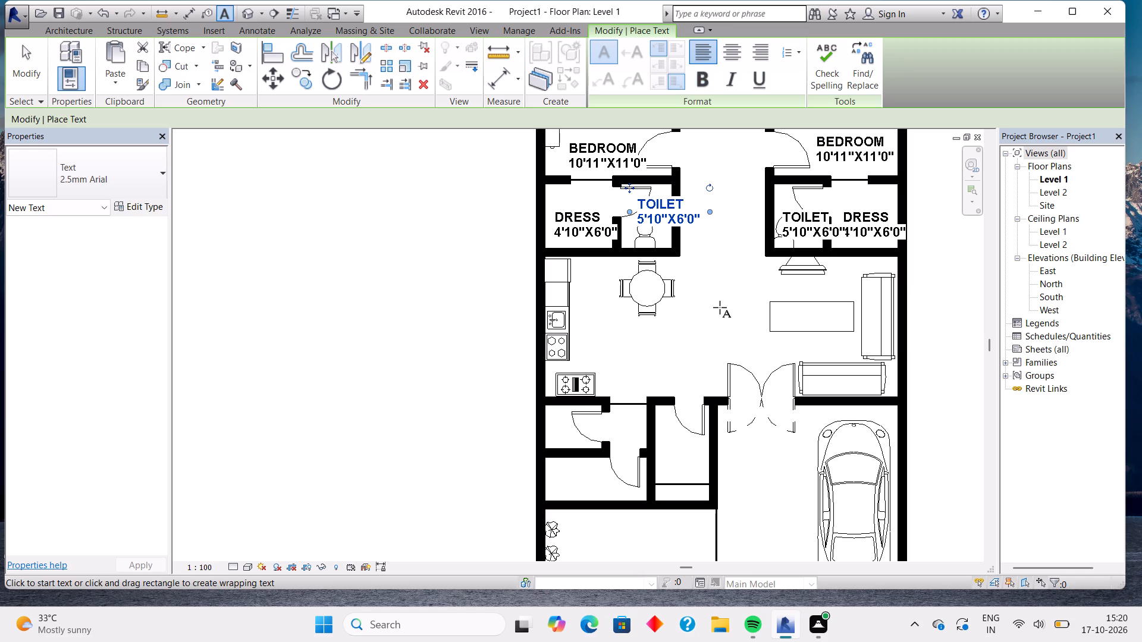
pyautogui.click(720, 307)
pyautogui.write('HALL')
pyautogui.press('BackSpace')
pyautogui.press('BackSpace')
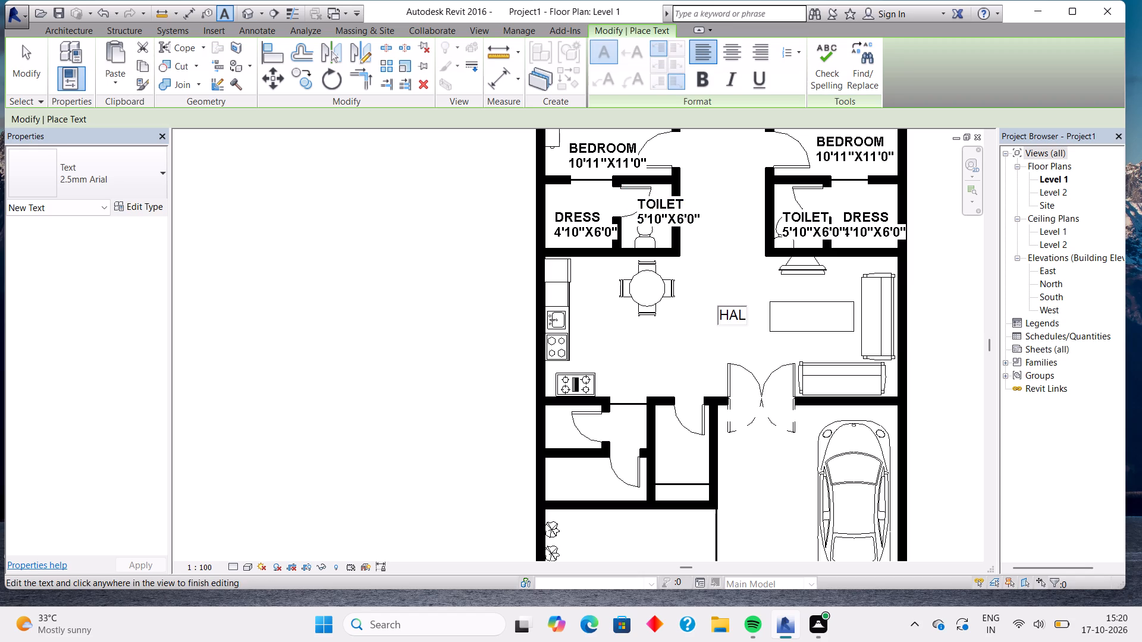
pyautogui.press('BackSpace')
pyautogui.press('BackSpace')
pyautogui.click(699, 76)
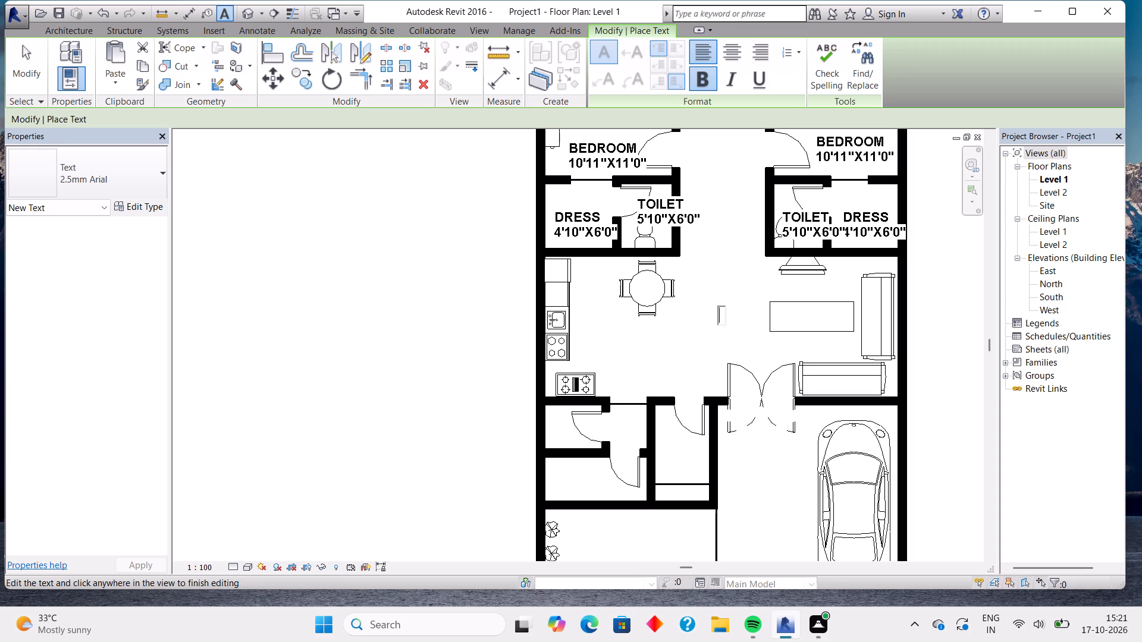
pyautogui.write('HG')
pyautogui.press('BackSpace')
pyautogui.write('AQ')
pyautogui.press('BackSpace')
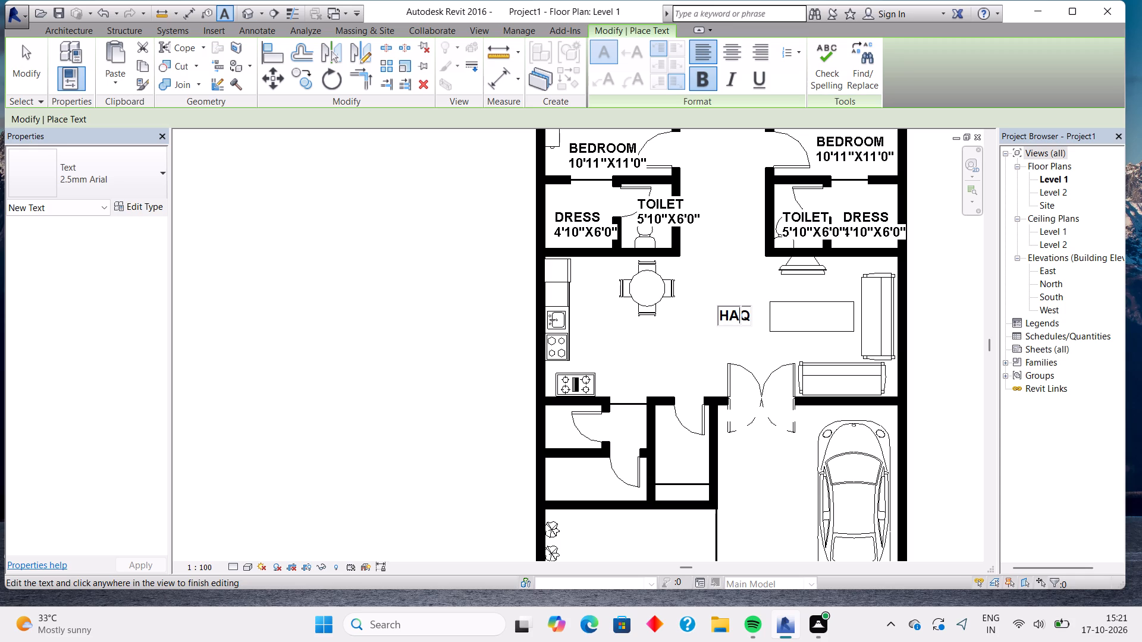
pyautogui.write('LL')
pyautogui.press('Return')
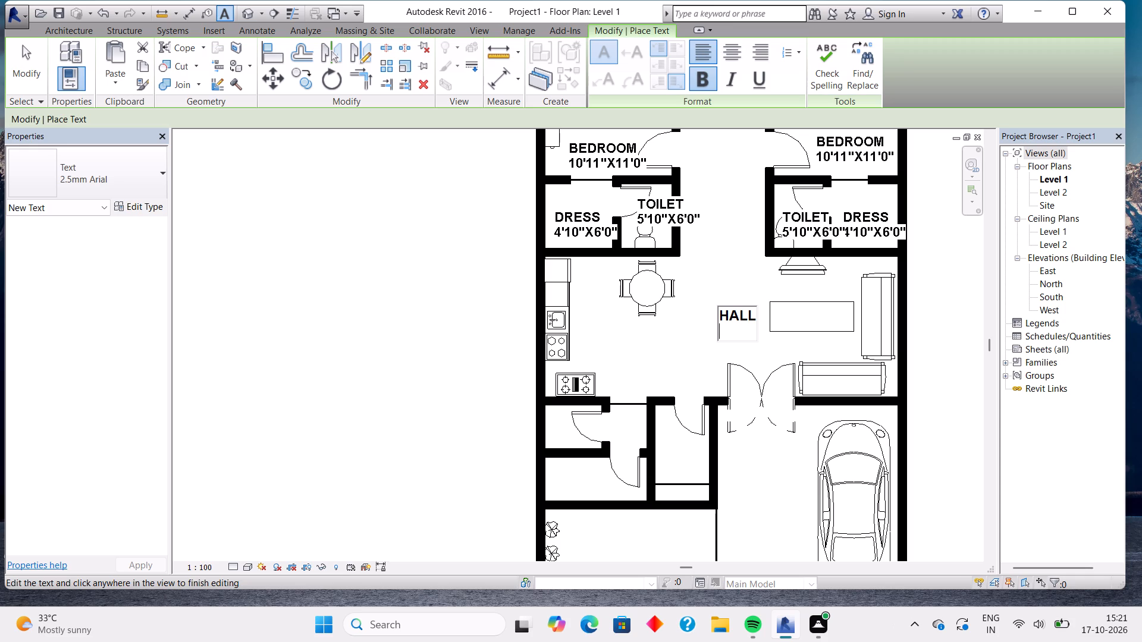
pyautogui.write('11\'3"')
pyautogui.press('x')
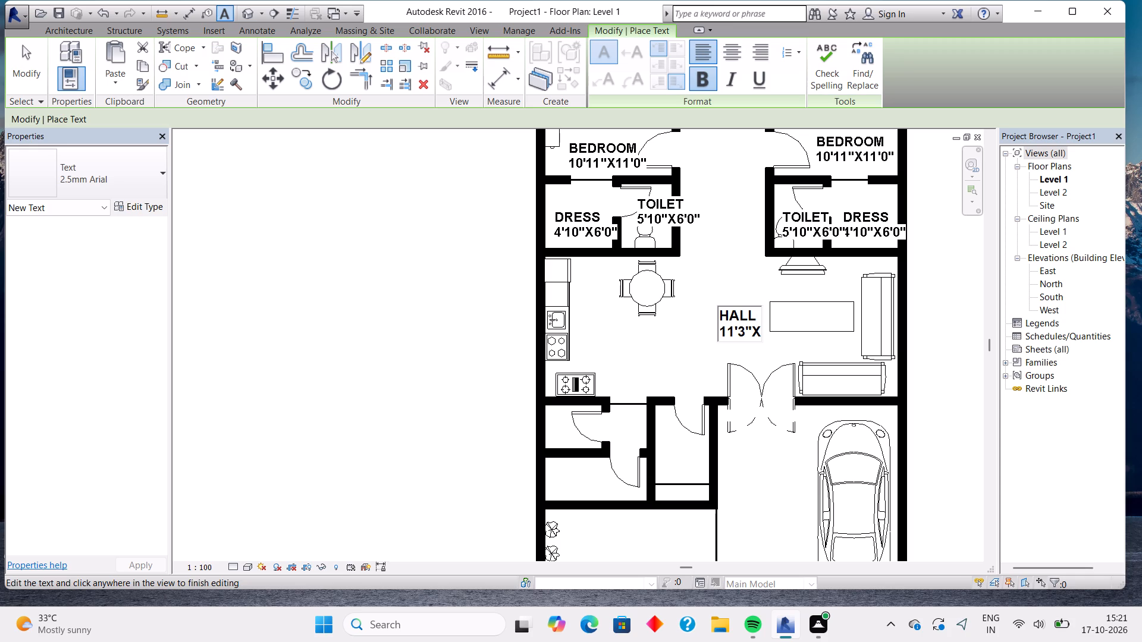
pyautogui.write("12'")
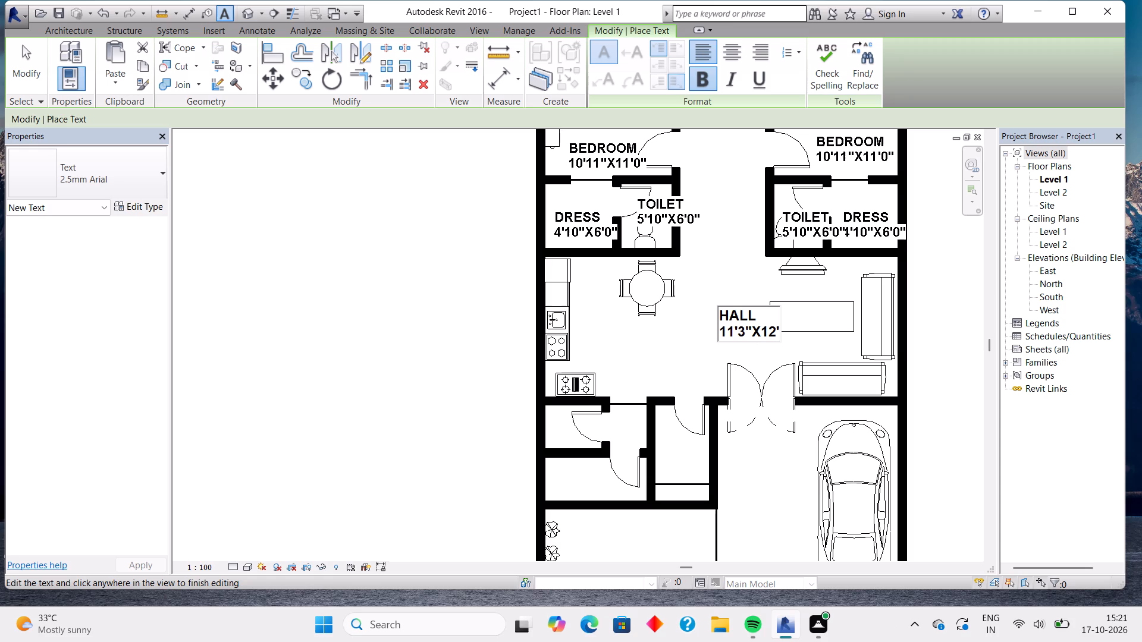
pyautogui.write('2"')
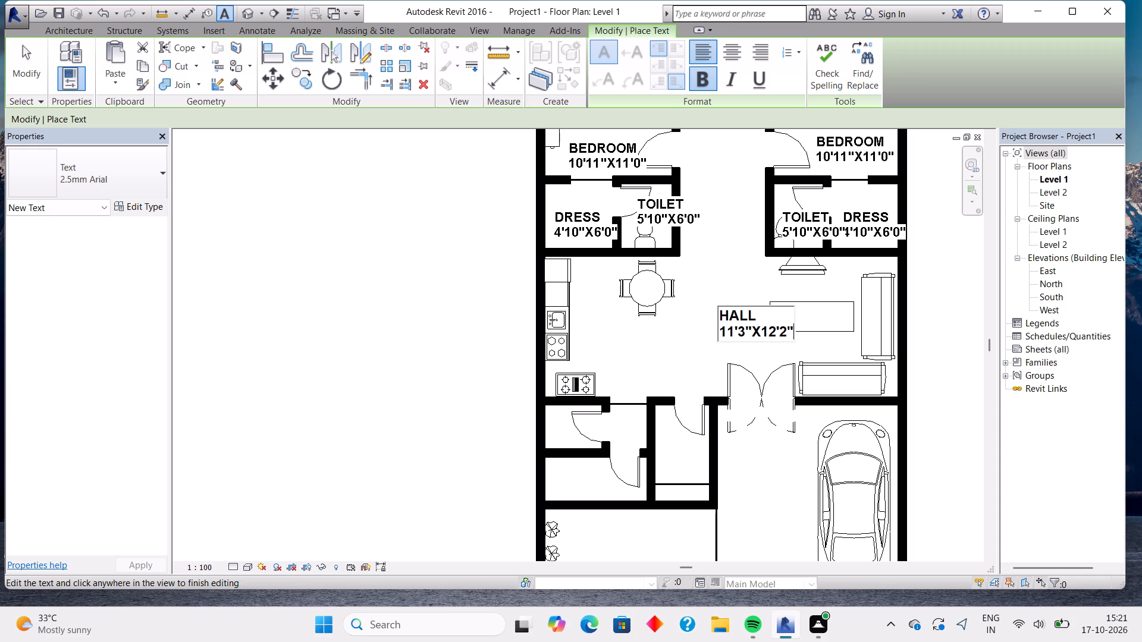
# Add a bold two-line text note reading KITCHEN, 11'3"X12'4" beside the kitchen counter, south of the dining table.
pyautogui.doubleClick(586, 335)
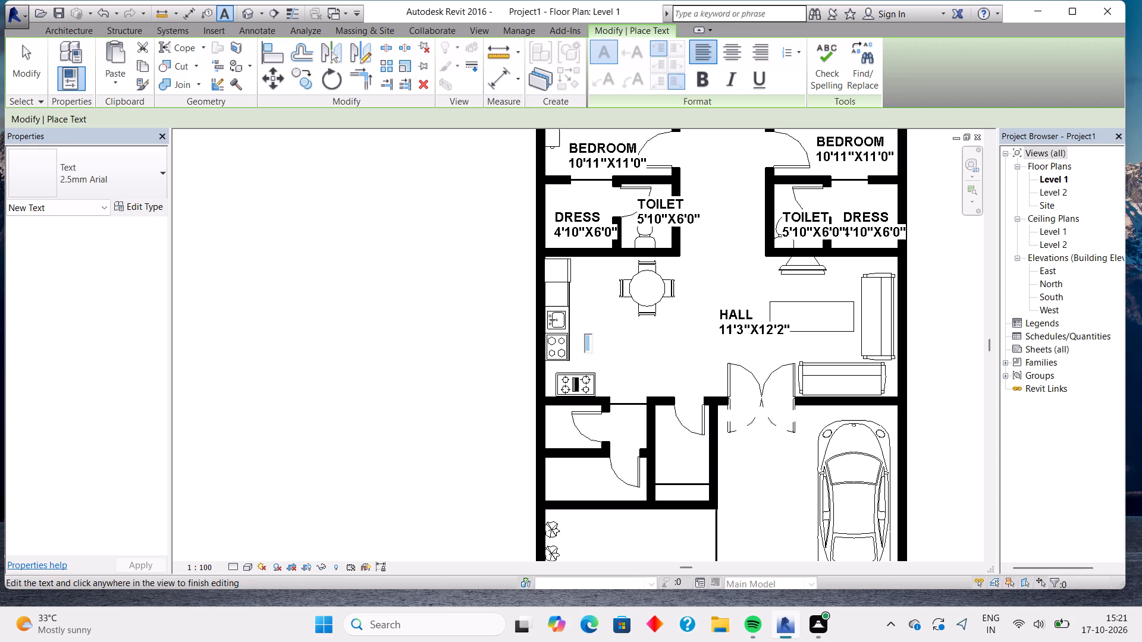
pyautogui.click(698, 82)
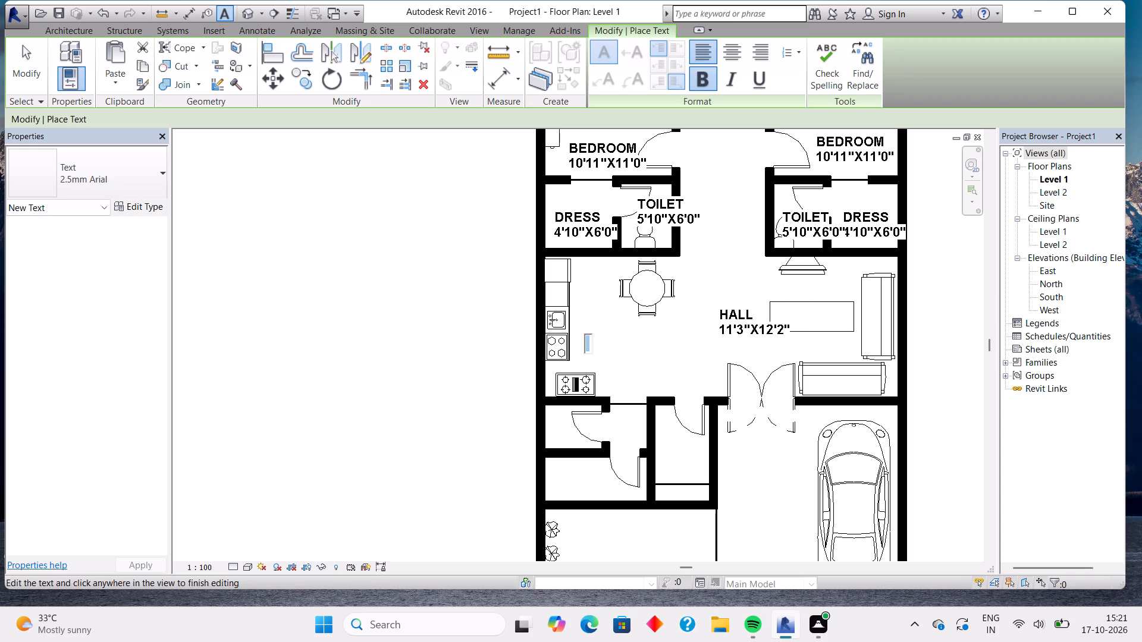
pyautogui.write('KITCHEN')
pyautogui.press('Return')
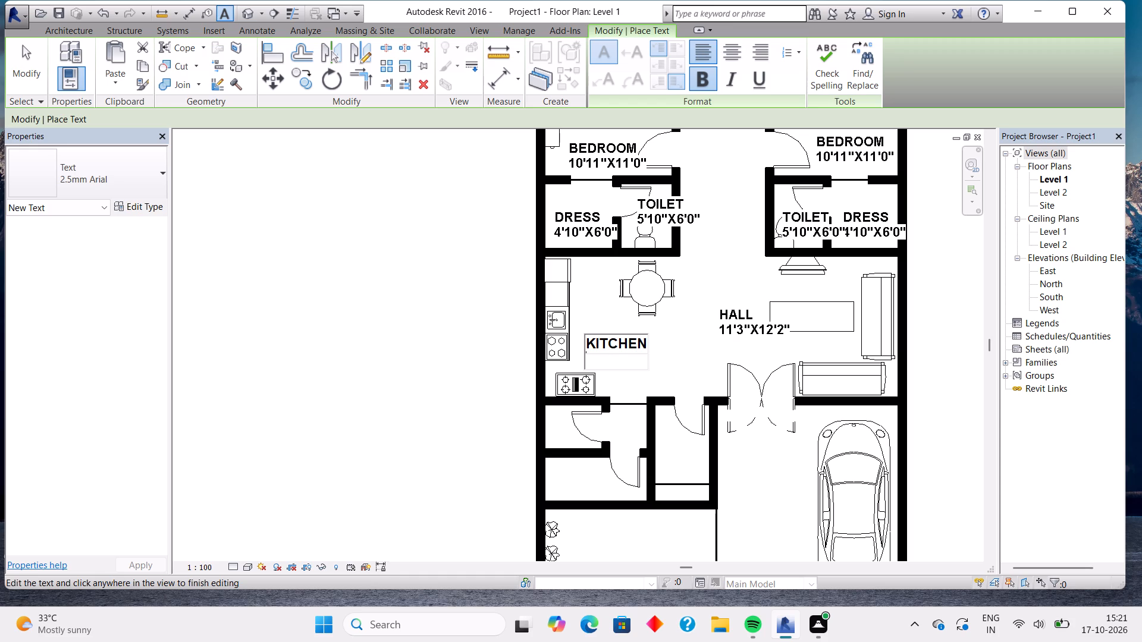
pyautogui.write("11'")
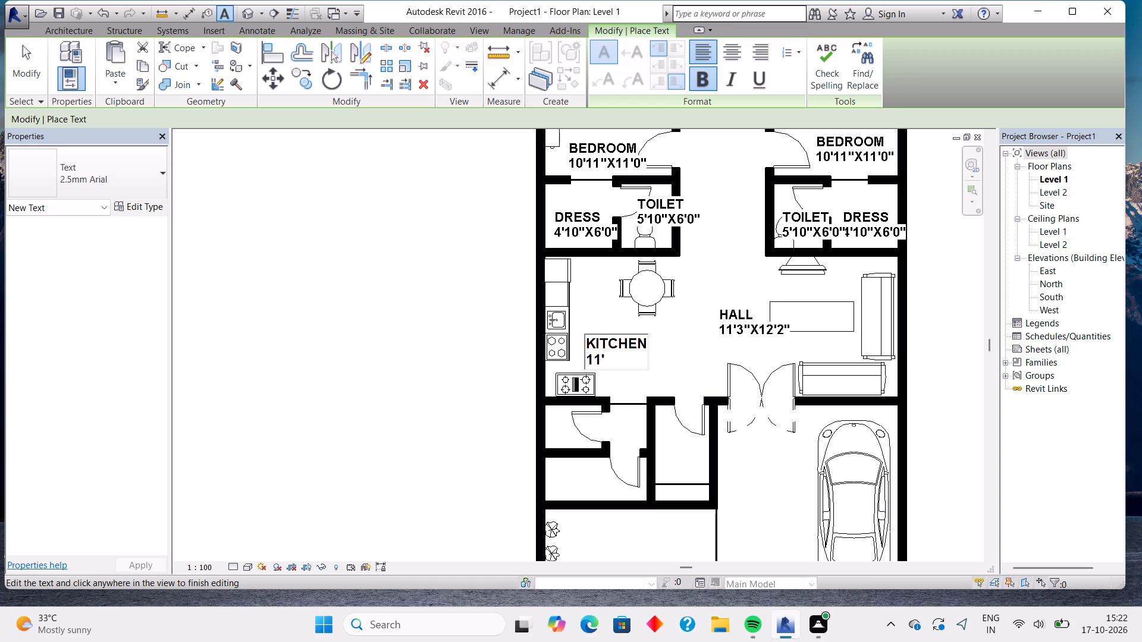
pyautogui.press('3')
pyautogui.hotkey('shift', '"')
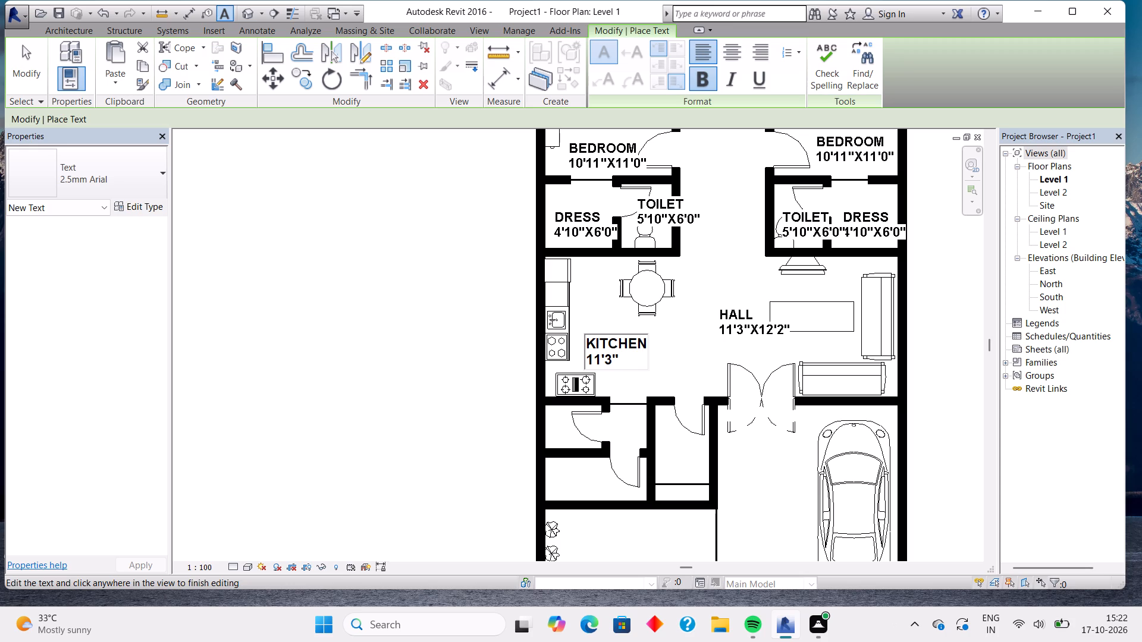
pyautogui.press('x')
pyautogui.write('12')
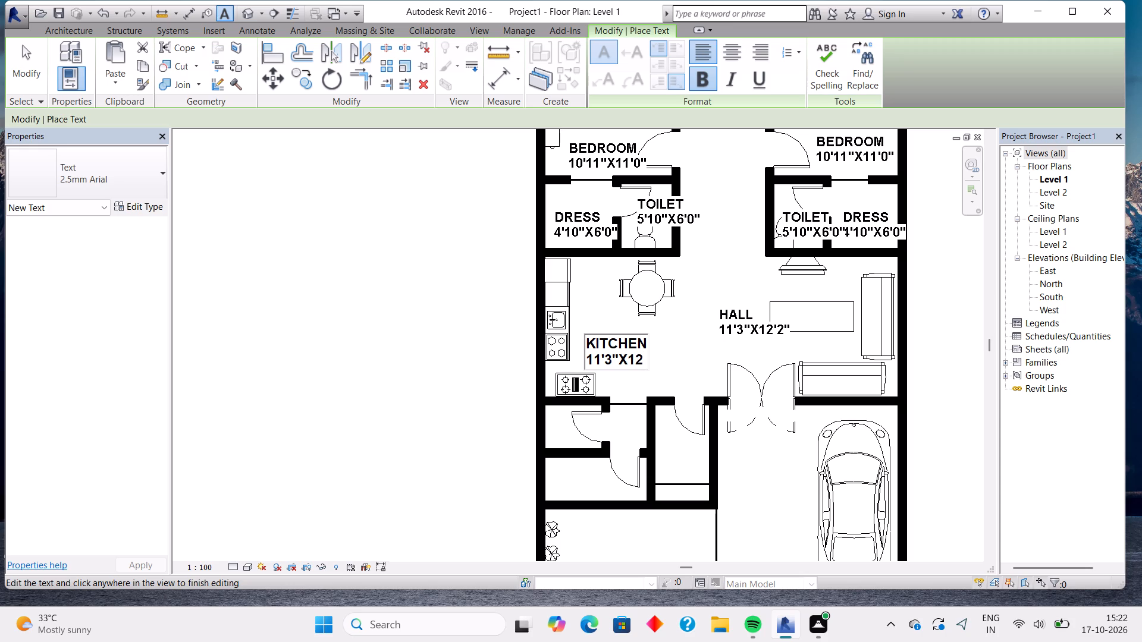
pyautogui.hotkey('shift', '"')
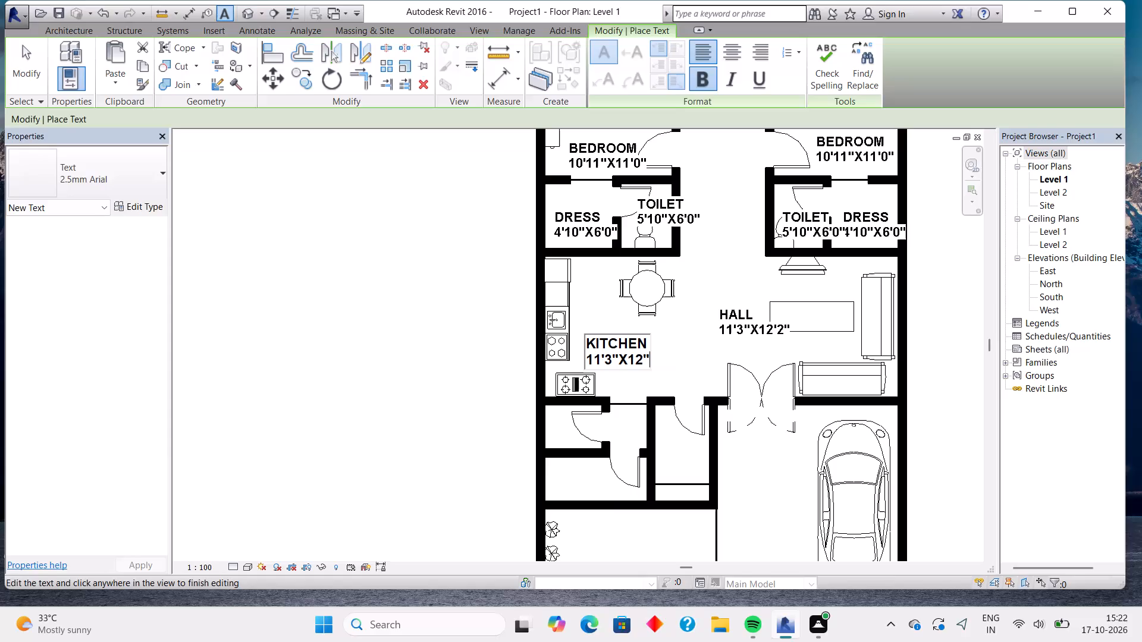
pyautogui.press('BackSpace')
pyautogui.press("'")
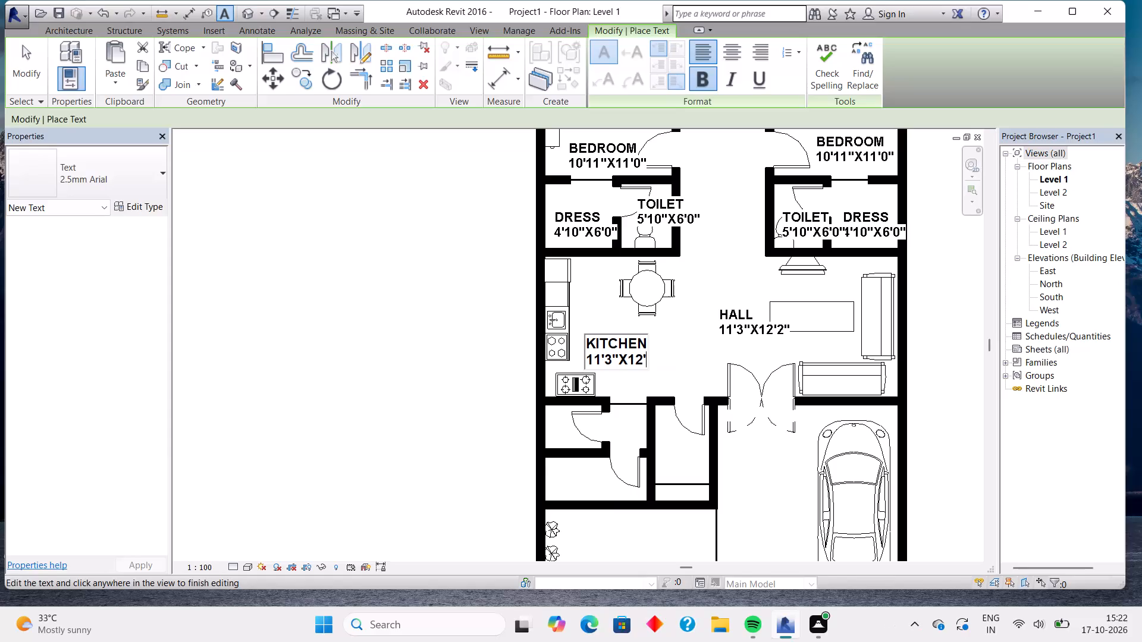
pyautogui.press('4')
pyautogui.hotkey('shift', '"')
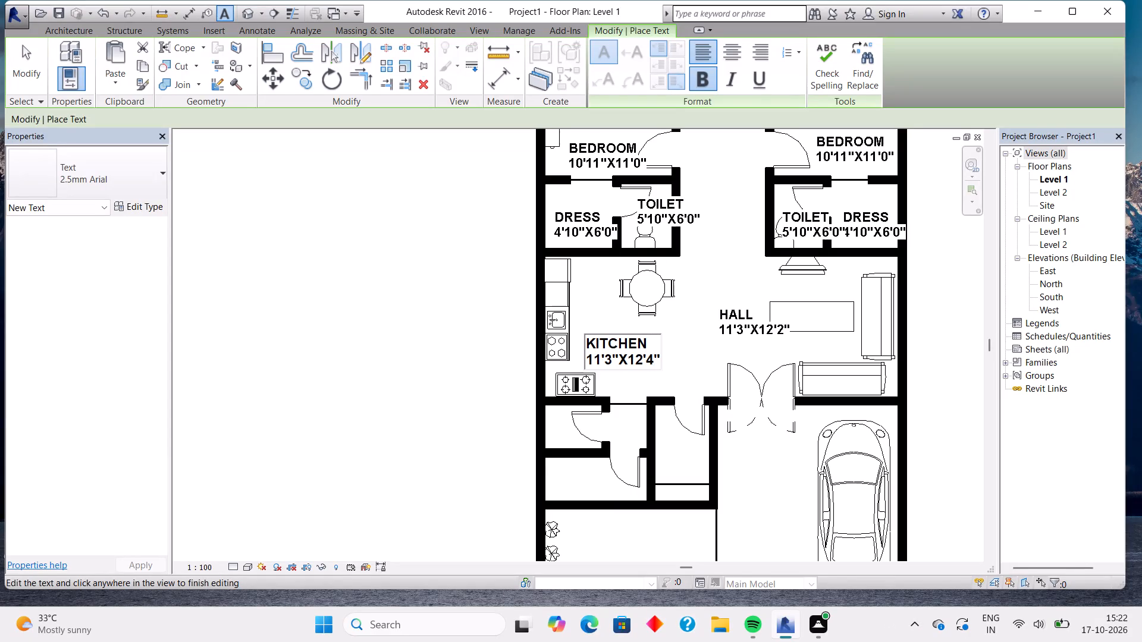
# Add a bold text note reading STORE in the small room directly south of the kitchen.
pyautogui.doubleClick(550, 425)
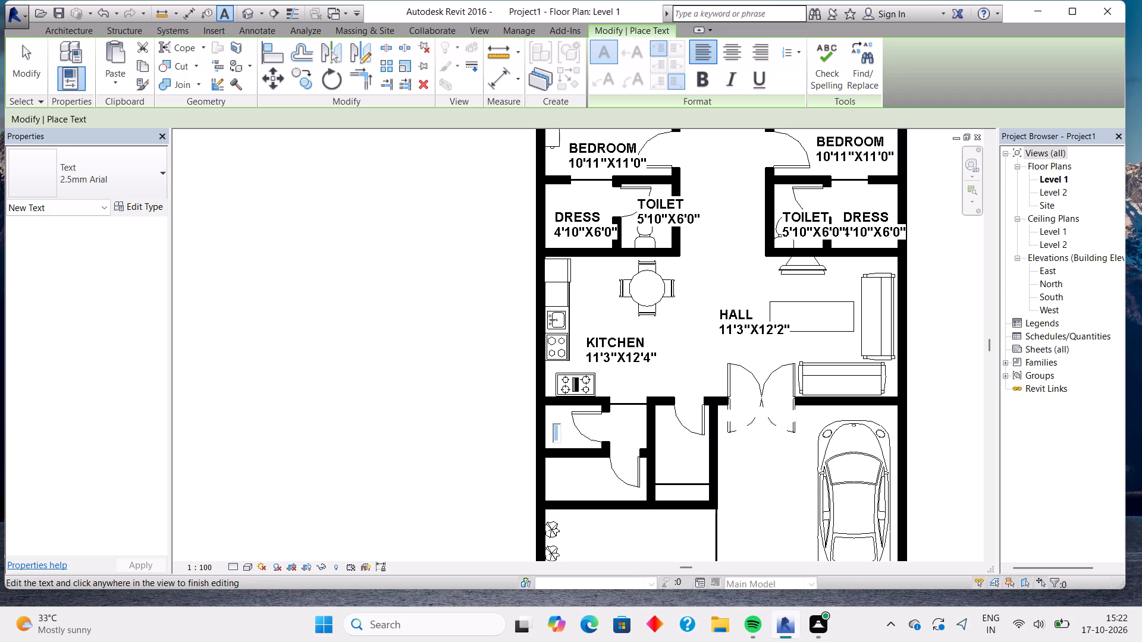
pyautogui.click(703, 83)
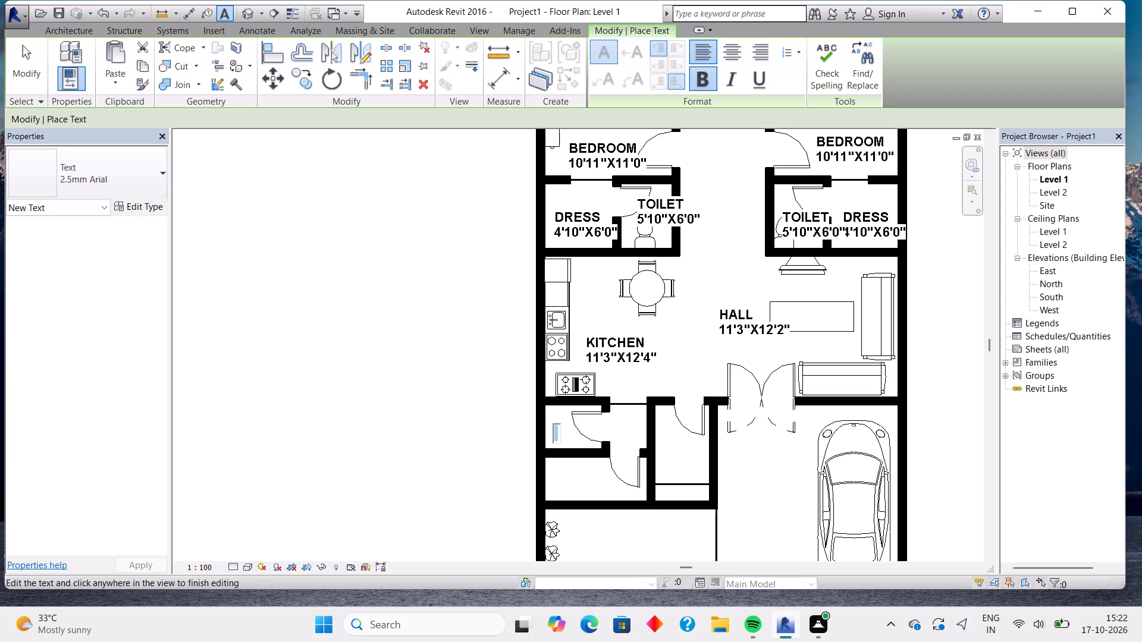
pyautogui.write('STORE')
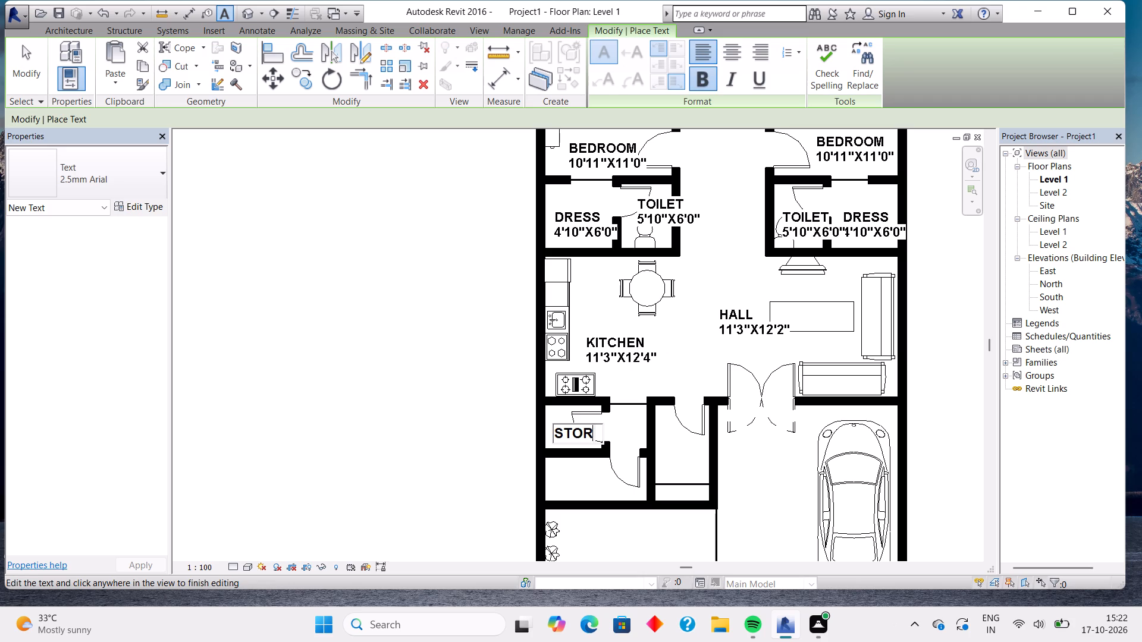
pyautogui.click(570, 470)
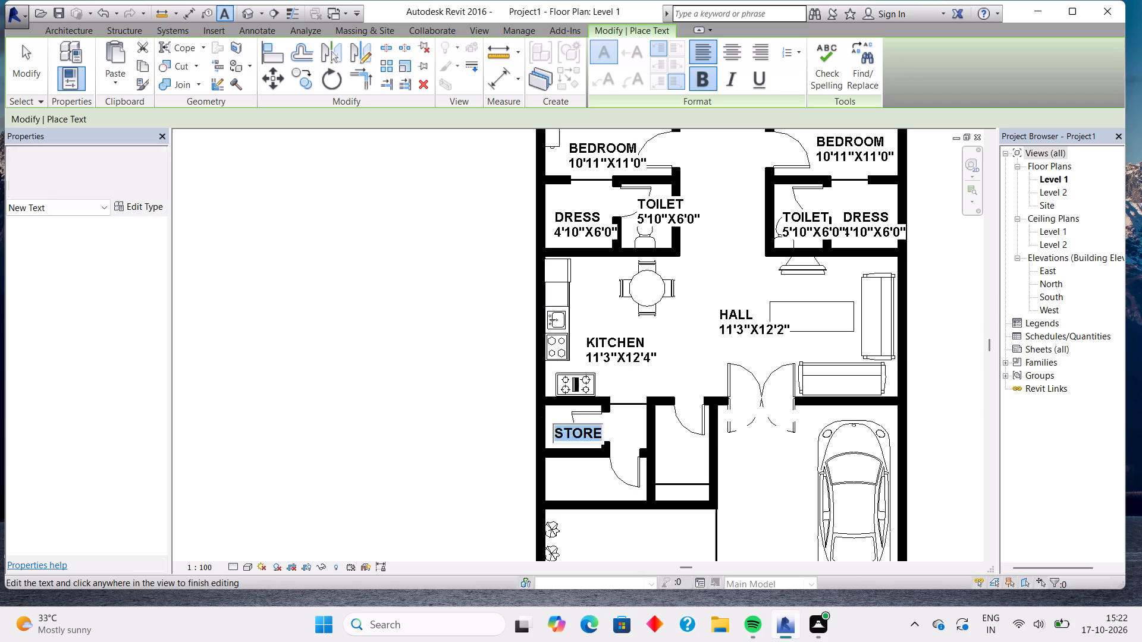
# Add a bold text note reading WASH in the room south of the store.
pyautogui.doubleClick(569, 473)
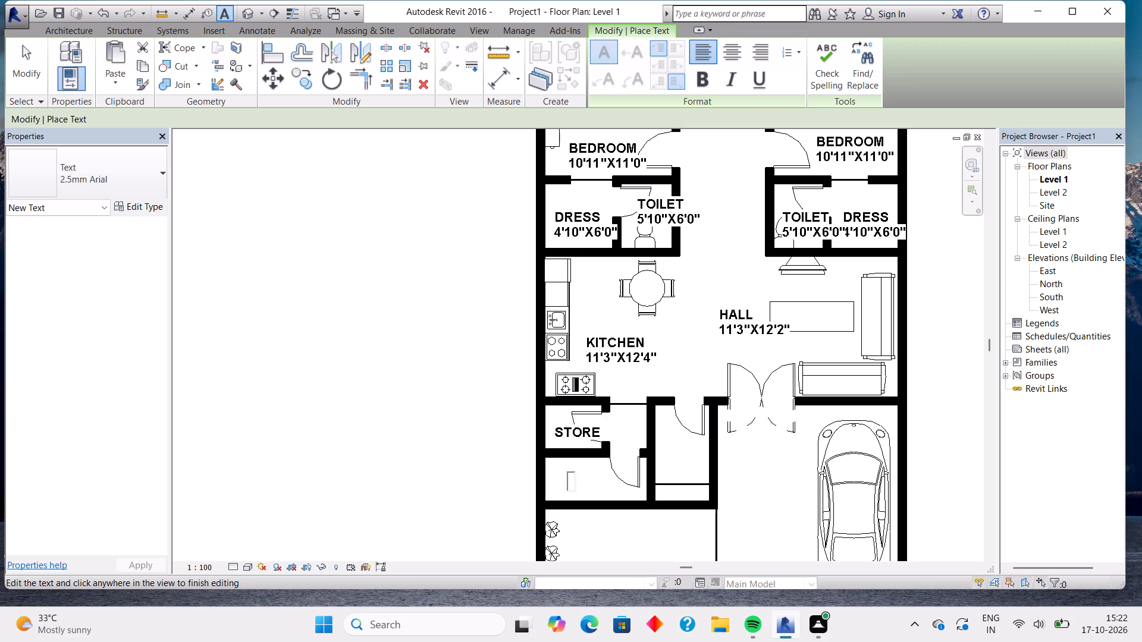
pyautogui.write('WAS')
pyautogui.press('BackSpace')
pyautogui.press('BackSpace')
pyautogui.press('BackSpace')
pyautogui.click(705, 83)
pyautogui.write('WAS')
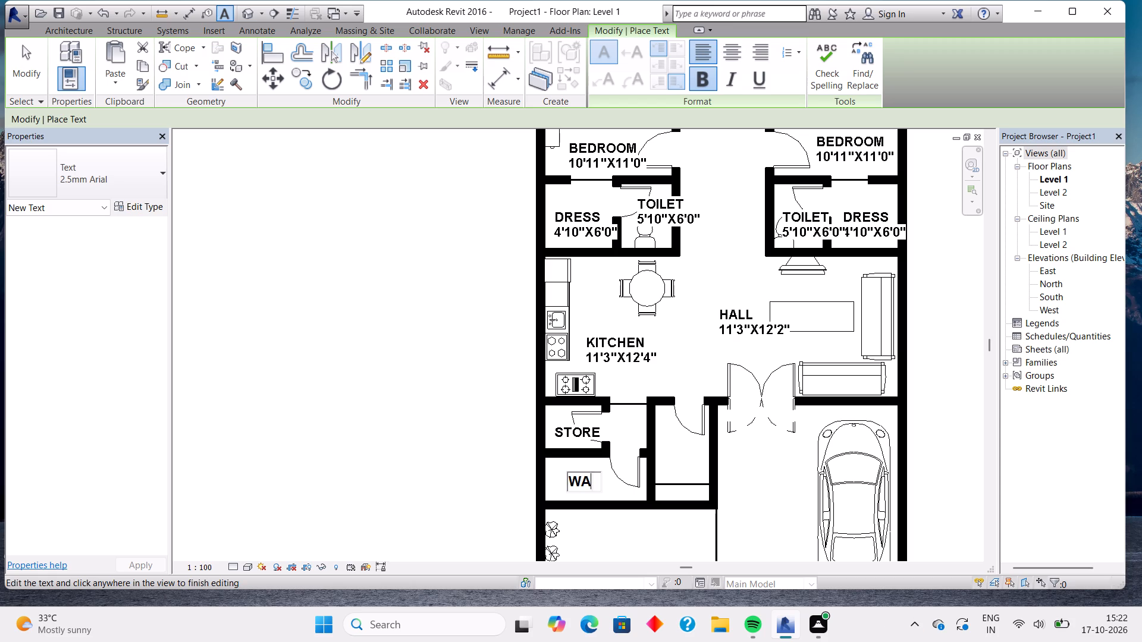
pyautogui.press('h')
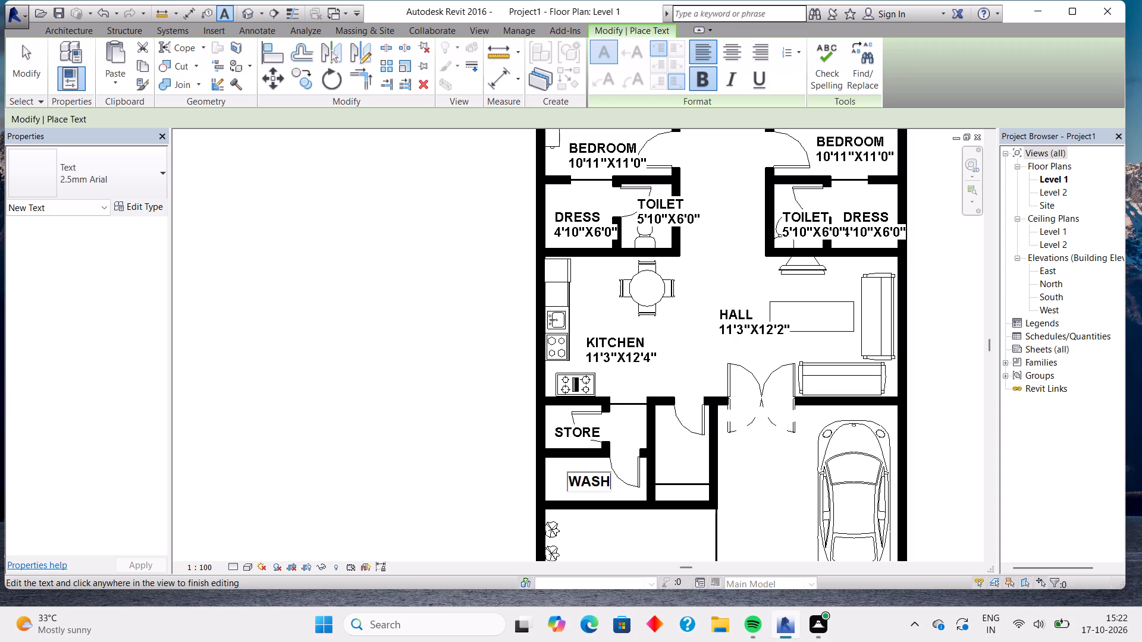
# Add a bold text note reading POOJA in the narrow room east of the store and wash rooms.
pyautogui.doubleClick(665, 443)
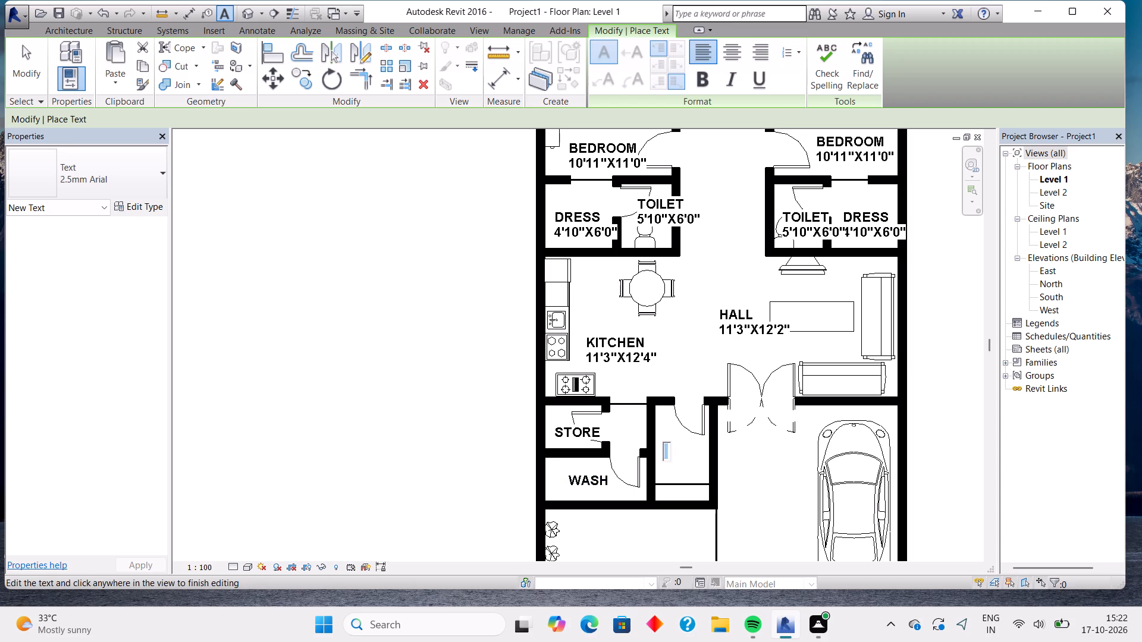
pyautogui.click(703, 73)
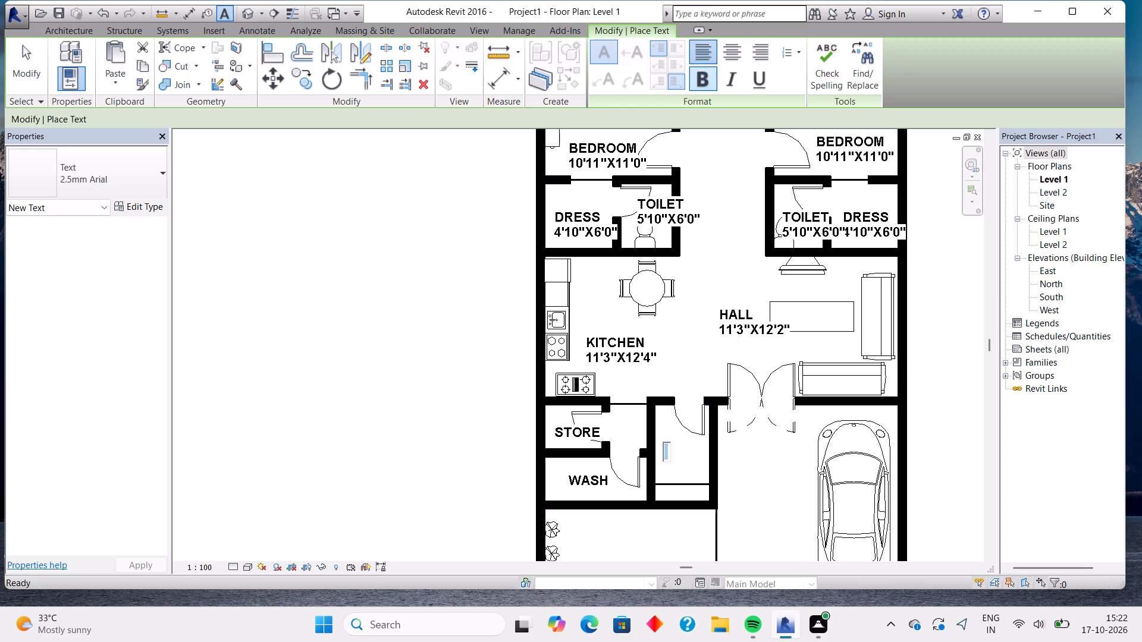
pyautogui.write('POOJA')
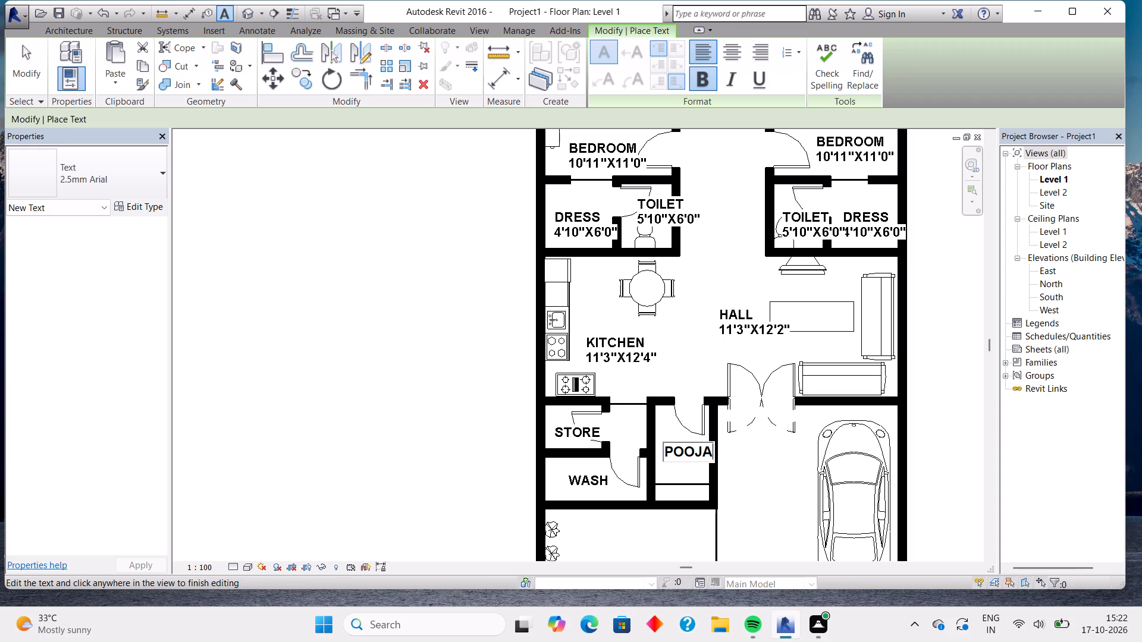
# Add a bold two-line text note reading LAWN, 13'8"X7'0" in the planted area south of the wash room.
pyautogui.moveTo(652, 525); pyautogui.dragTo(679, 289, button='middle')
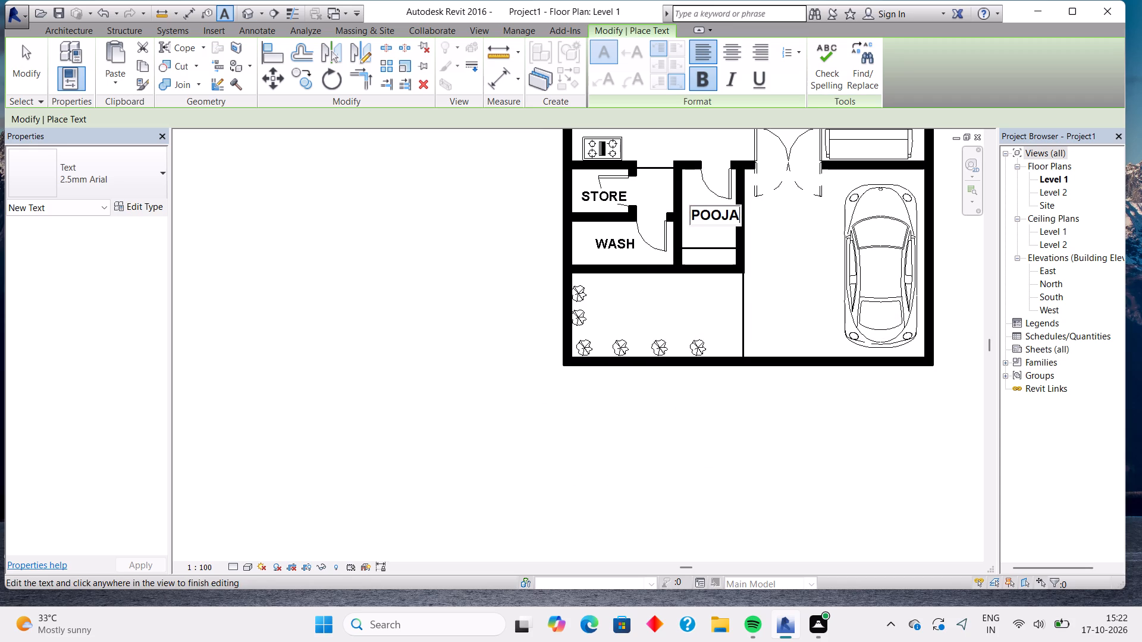
pyautogui.doubleClick(625, 298)
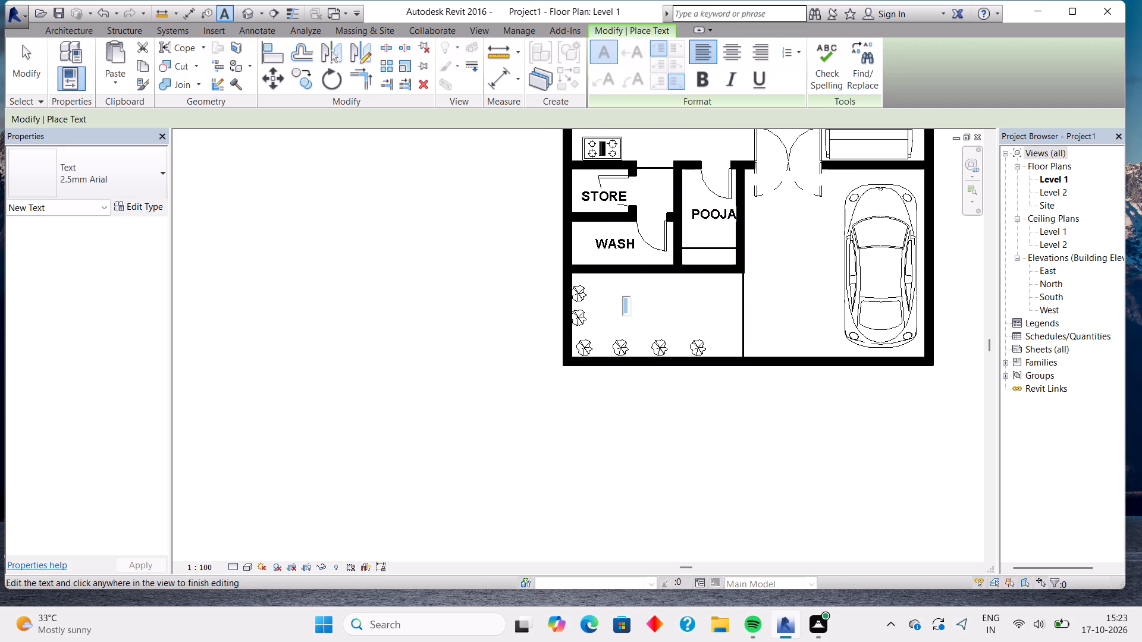
pyautogui.write('LAWN')
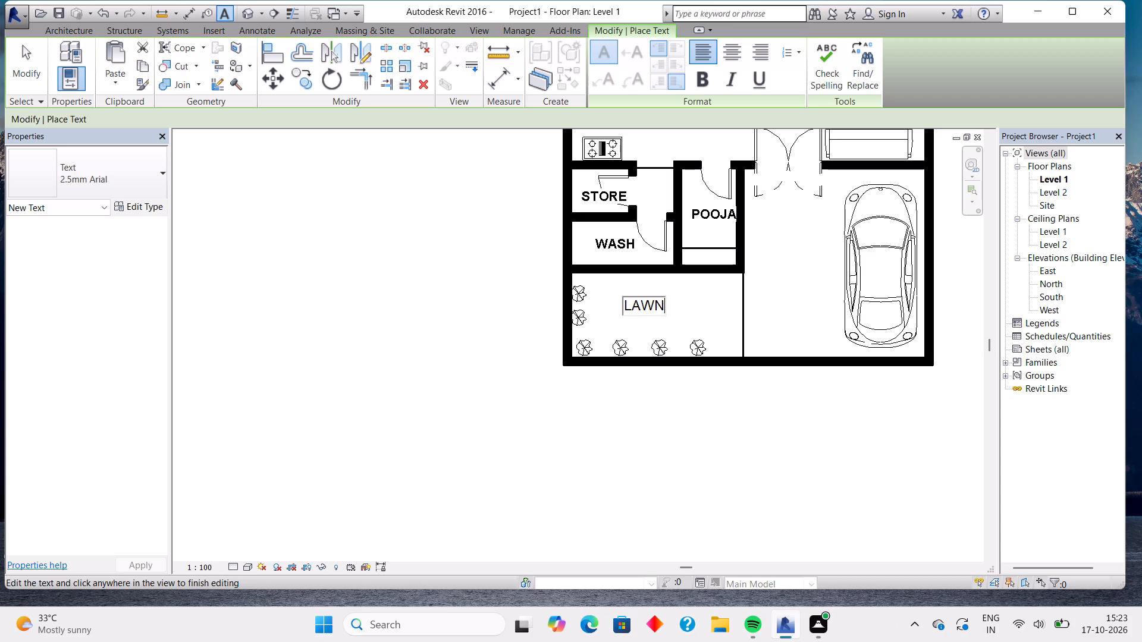
pyautogui.press('BackSpace')
pyautogui.press('BackSpace')
pyautogui.press('BackSpace')
pyautogui.press('BackSpace')
pyautogui.click(701, 80)
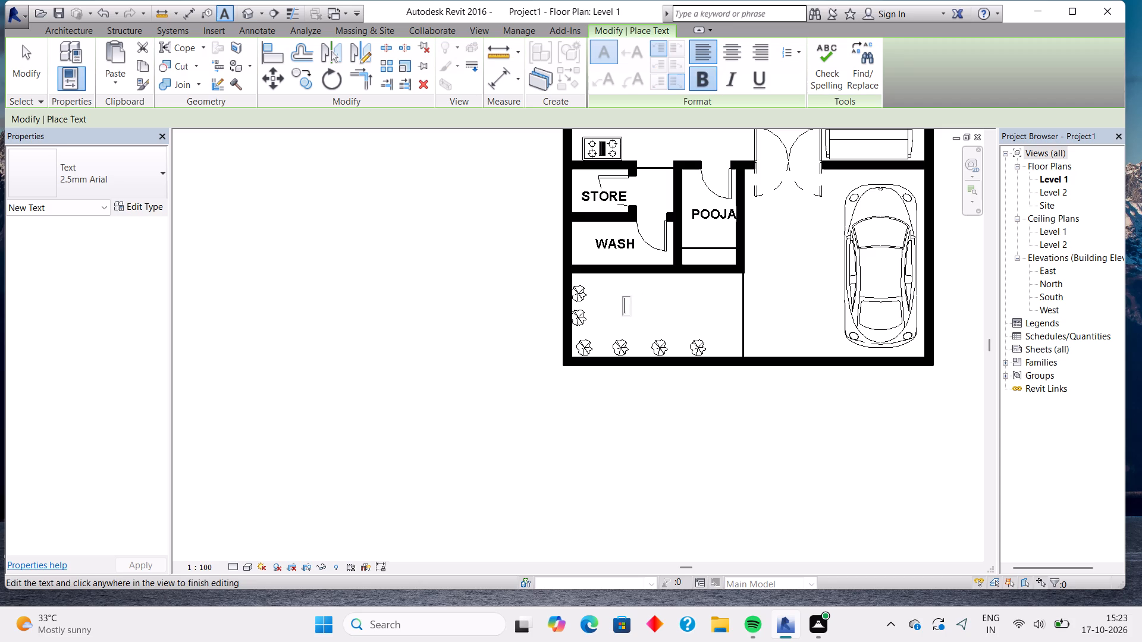
pyautogui.write('LAWN')
pyautogui.press('space')
pyautogui.press('Return')
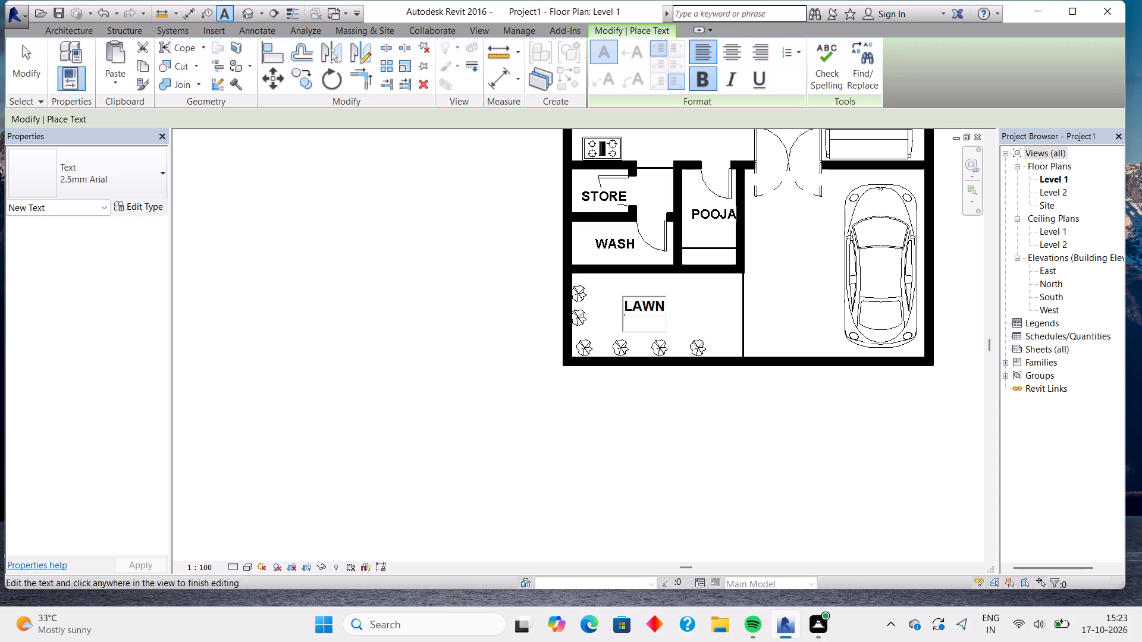
pyautogui.write("13'")
pyautogui.write('8"')
pyautogui.press('x')
pyautogui.press('7')
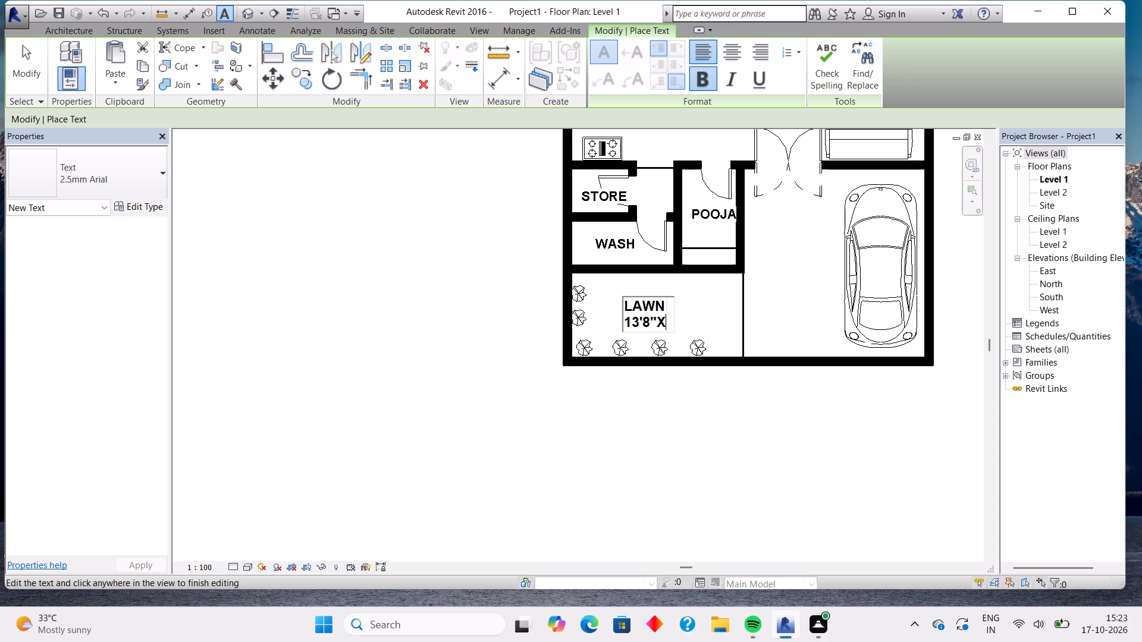
pyautogui.press('0')
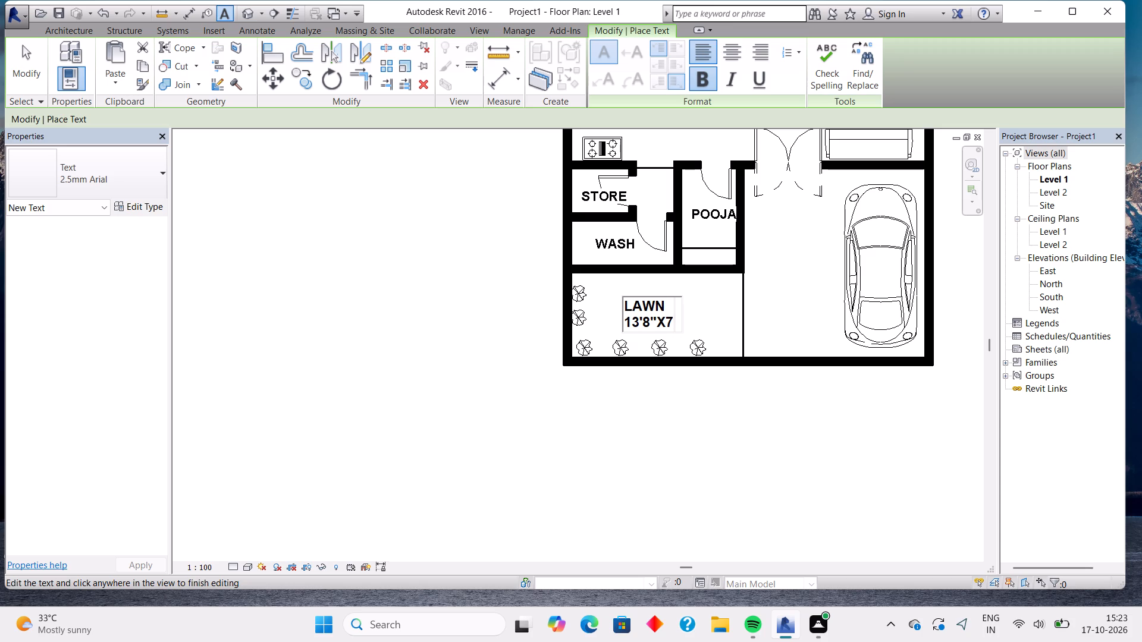
pyautogui.hotkey('shift', '"')
pyautogui.press('BackSpace')
pyautogui.press('BackSpace')
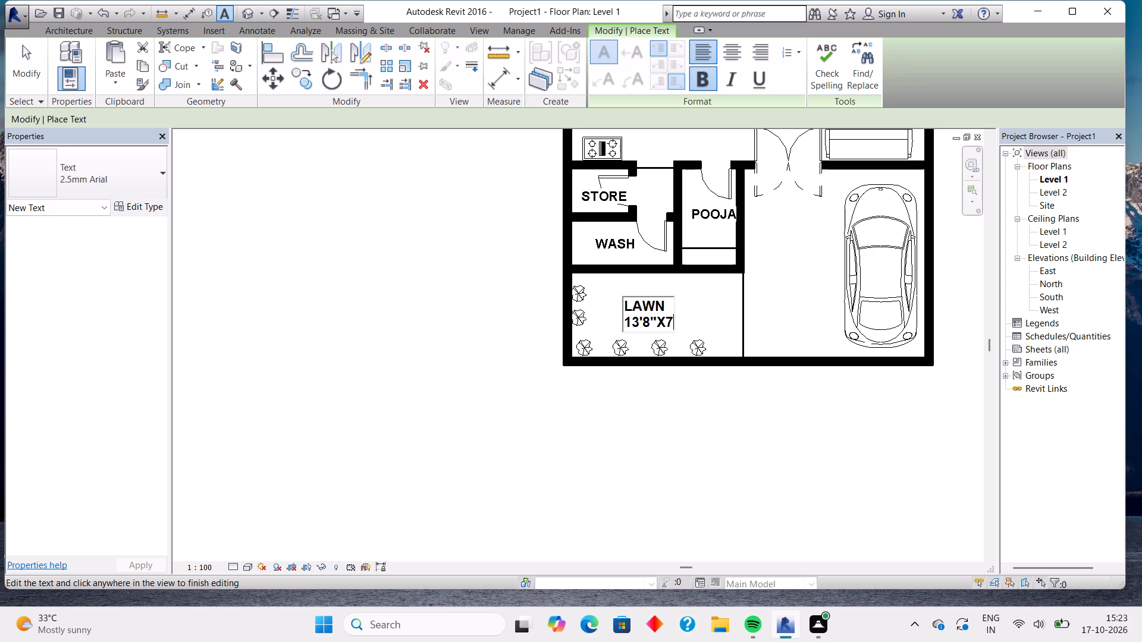
pyautogui.press('BackSpace')
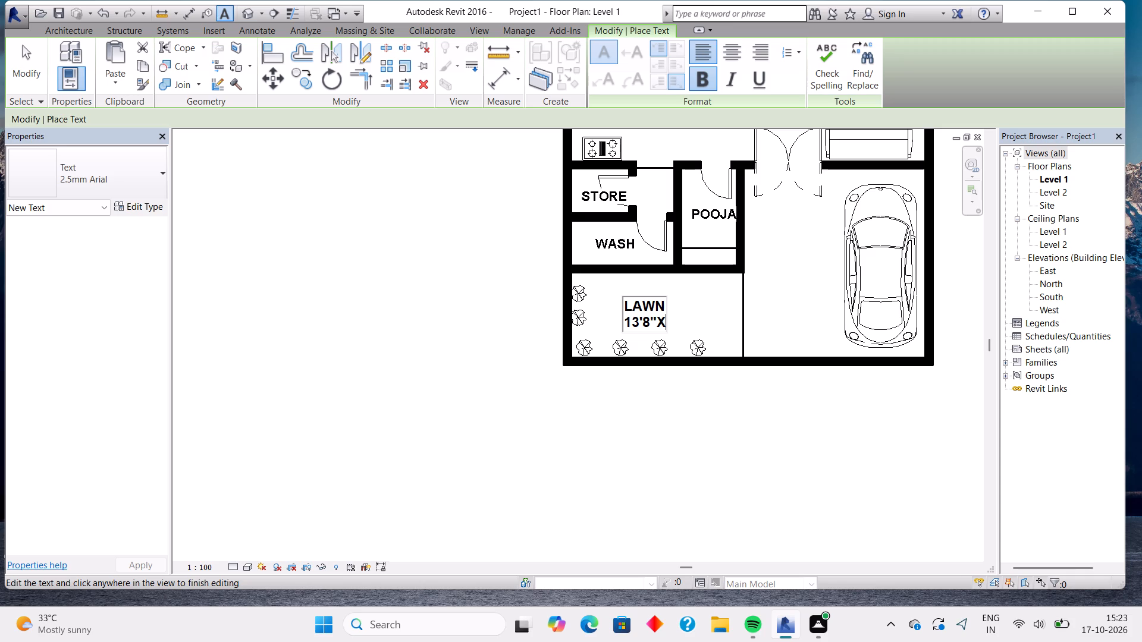
pyautogui.press('3')
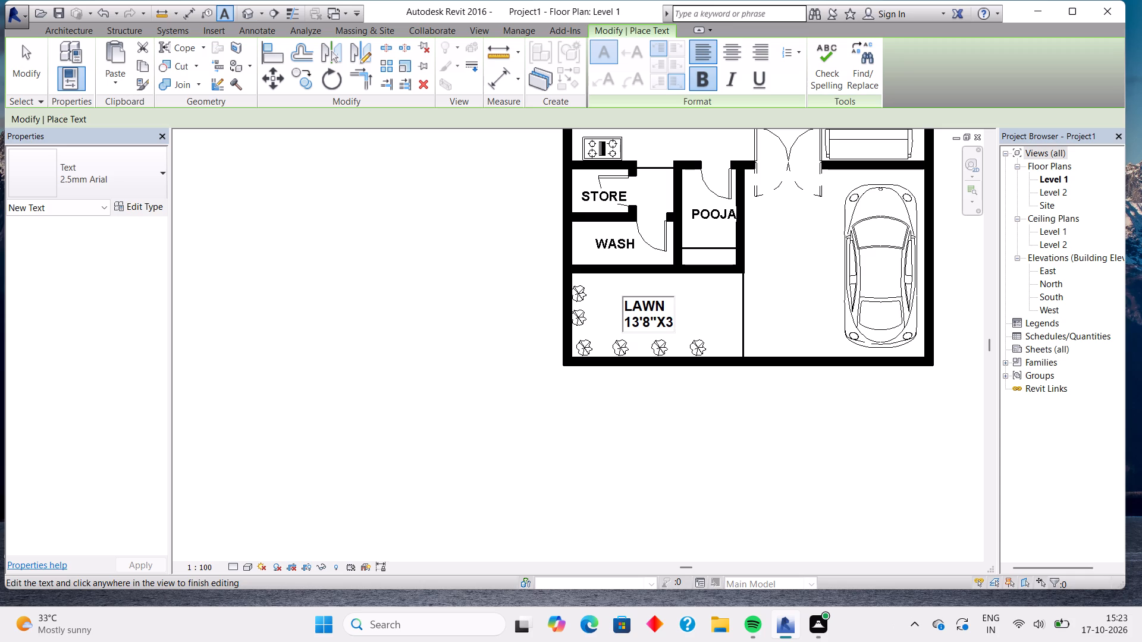
pyautogui.press("'")
pyautogui.write('8"')
pyautogui.press('BackSpace')
pyautogui.press('BackSpace')
pyautogui.press('BackSpace')
pyautogui.press('BackSpace')
pyautogui.press('7')
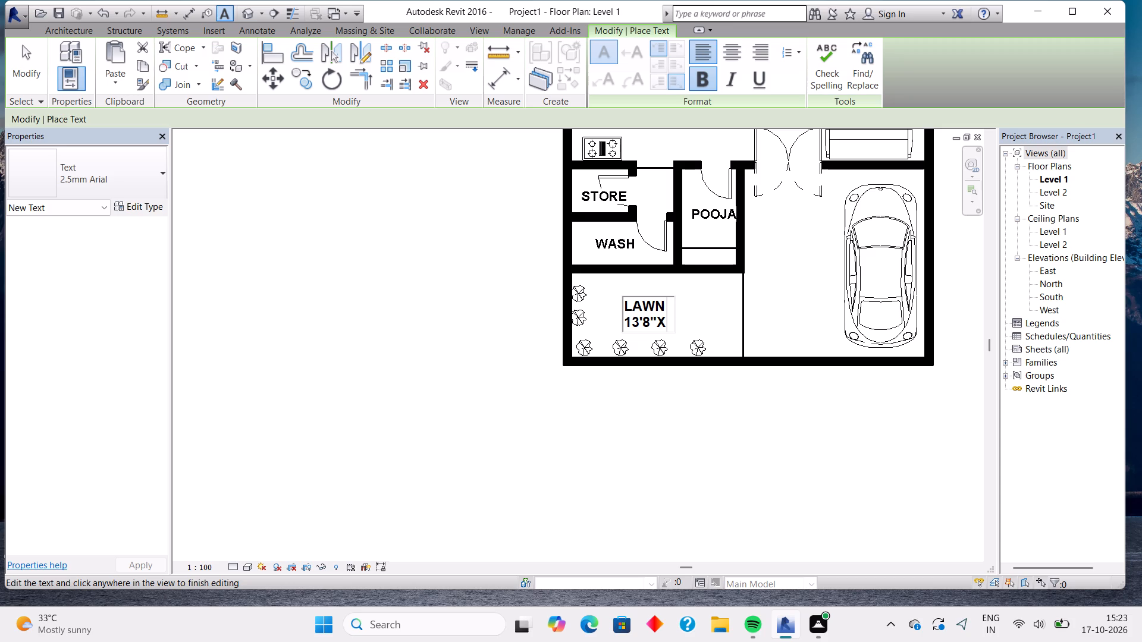
pyautogui.write("'0")
pyautogui.hotkey('shift', '"')
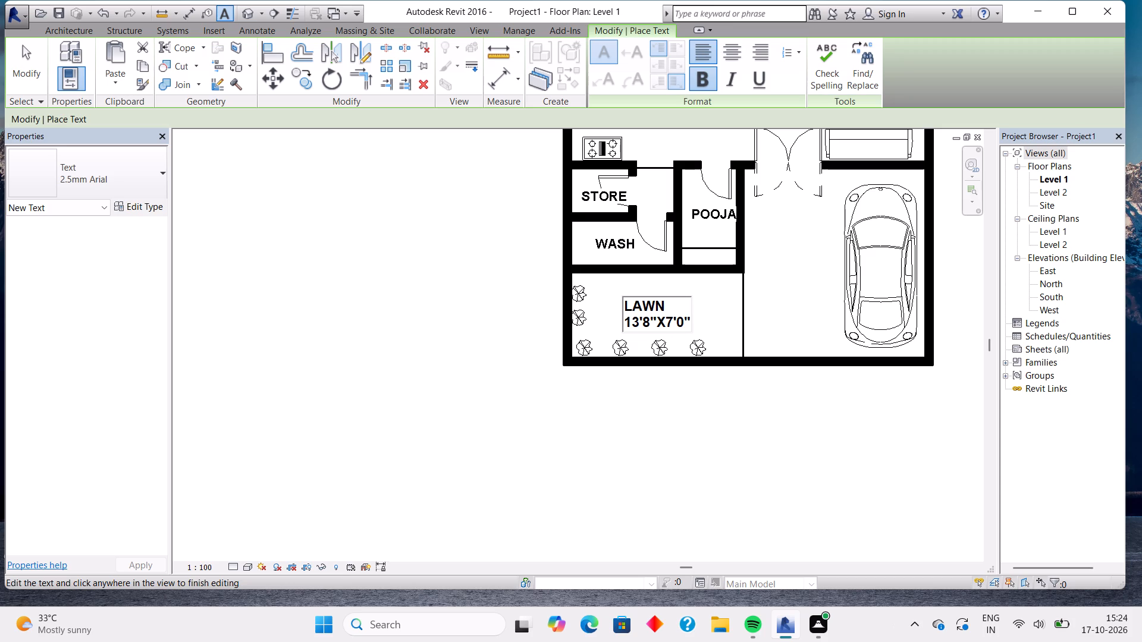
# Add a bold two-line text note reading PARKING, 14'10"X15'0" in the area beside the car, then end text placement.
pyautogui.doubleClick(771, 238)
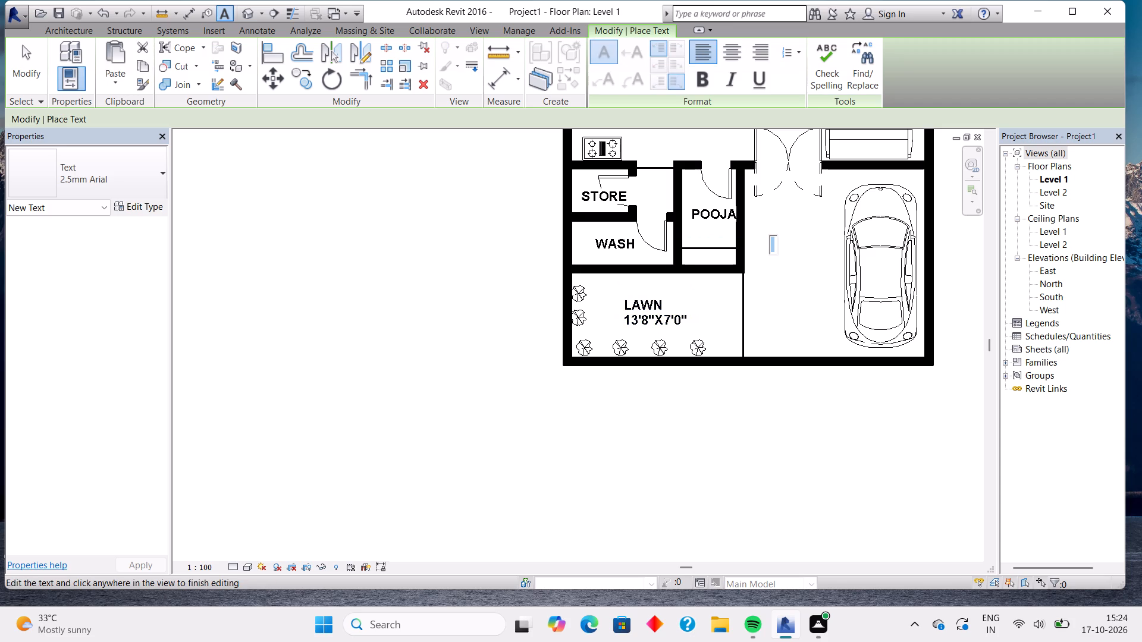
pyautogui.click(694, 83)
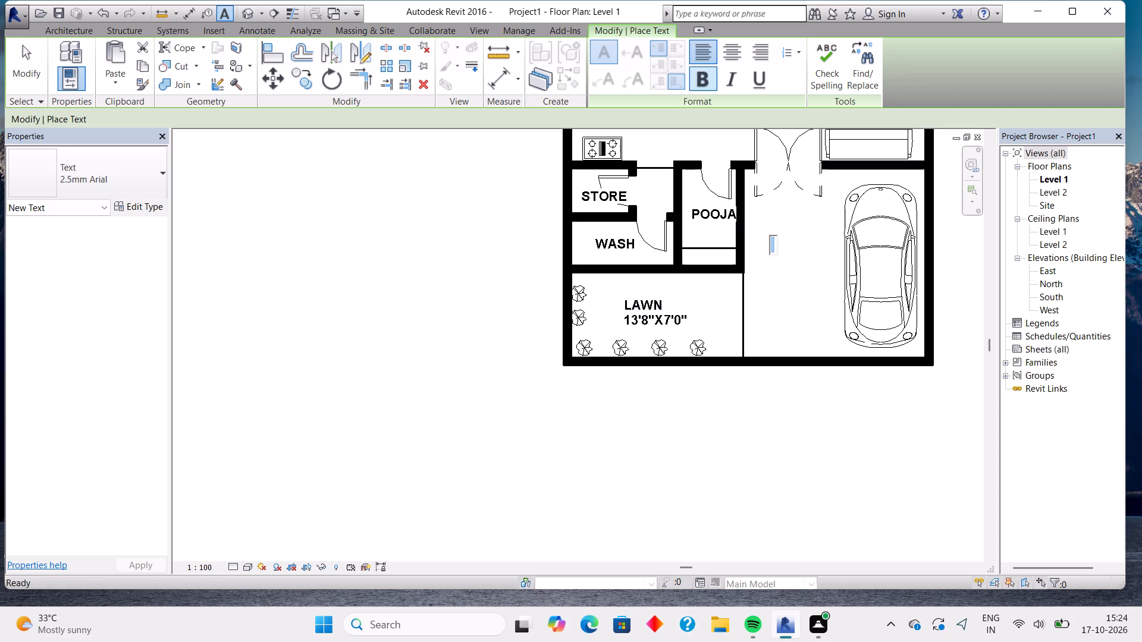
pyautogui.write('PAR')
pyautogui.write('KING')
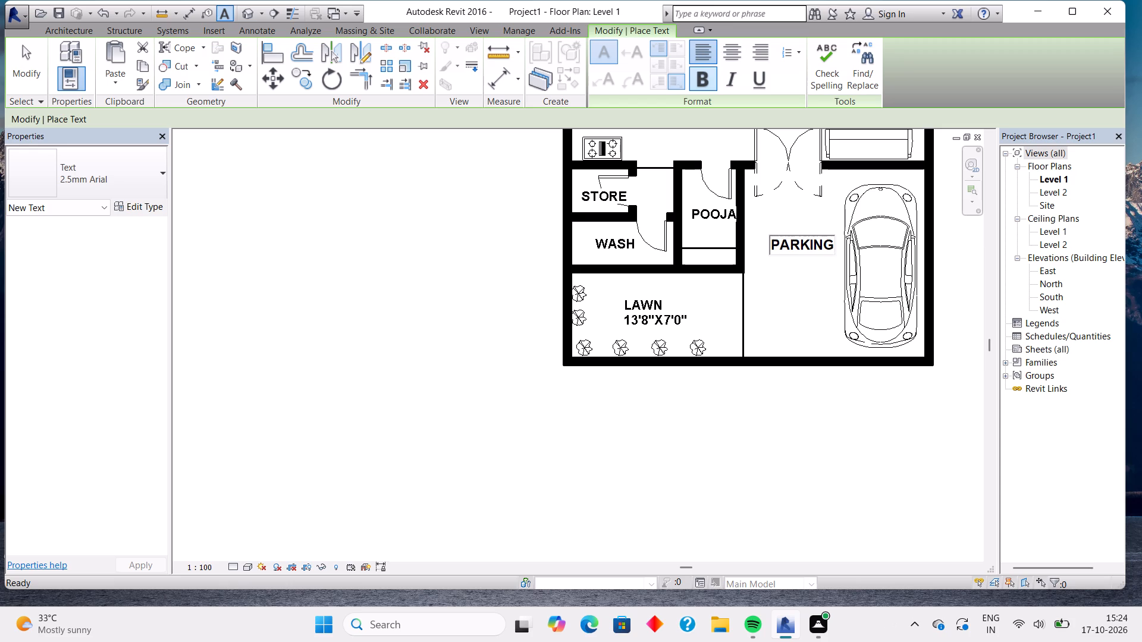
pyautogui.press('Return')
pyautogui.write("14'")
pyautogui.write('10')
pyautogui.hotkey('shift', '"')
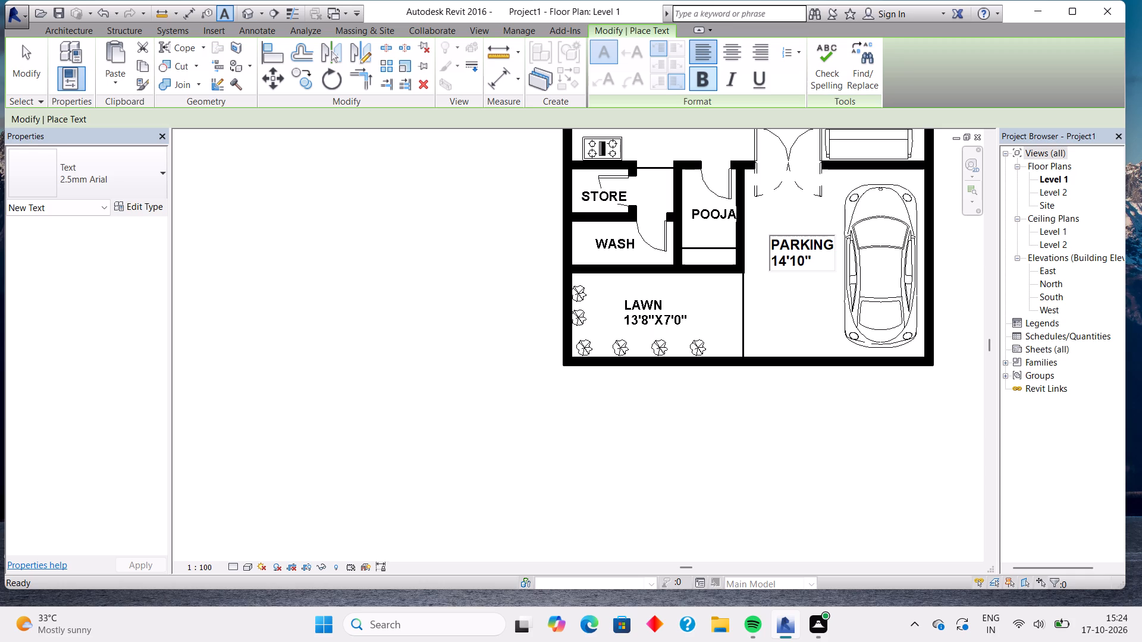
pyautogui.press('x')
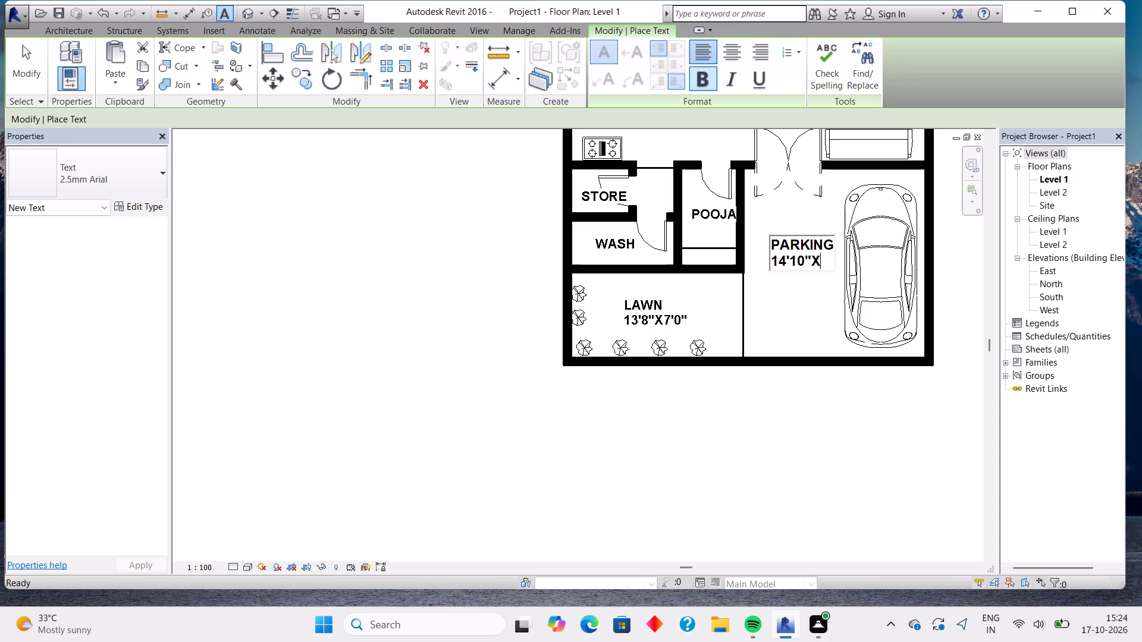
pyautogui.write('15')
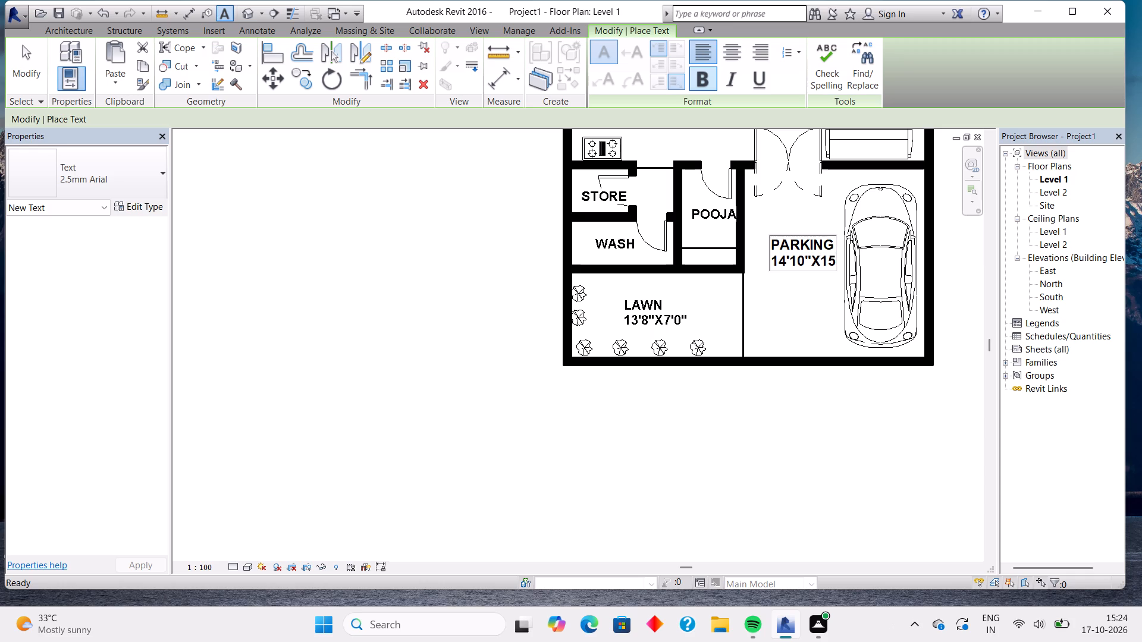
pyautogui.press("'")
pyautogui.write('10')
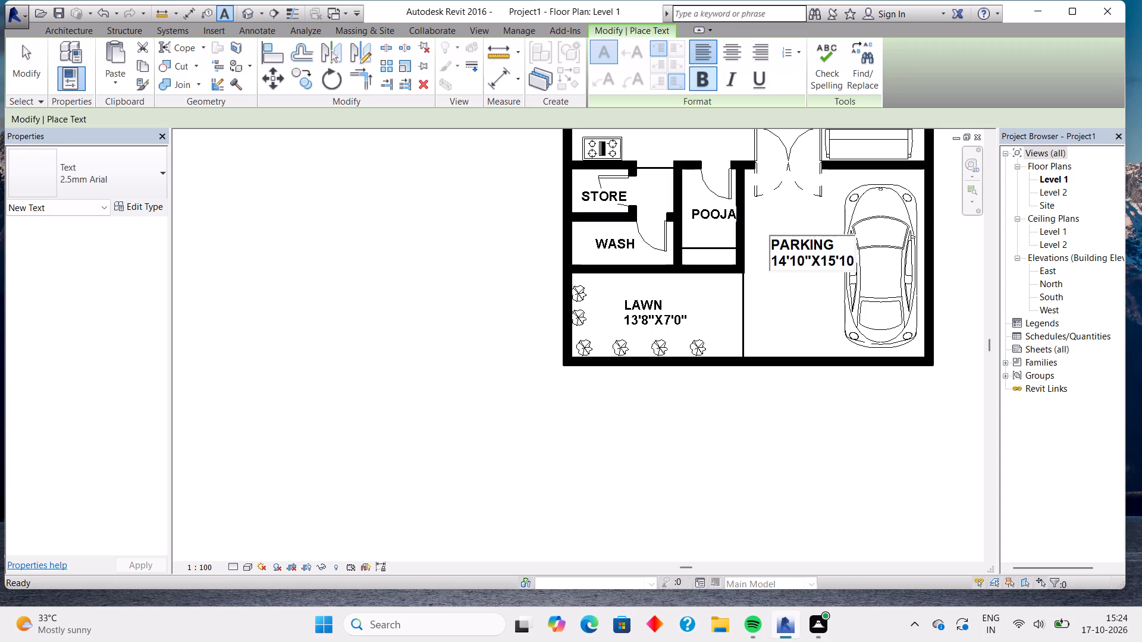
pyautogui.press('BackSpace')
pyautogui.press('BackSpace')
pyautogui.write('0"')
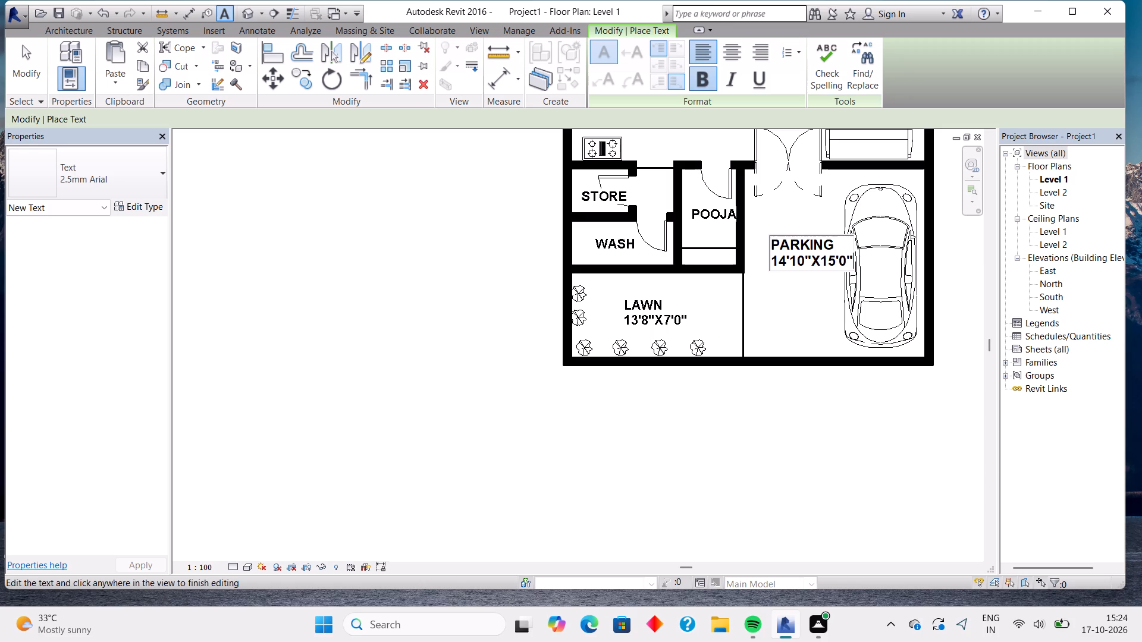
pyautogui.moveTo(771, 253); pyautogui.dragTo(705, 452, button='middle')
pyautogui.scroll(-2, 766, 348)
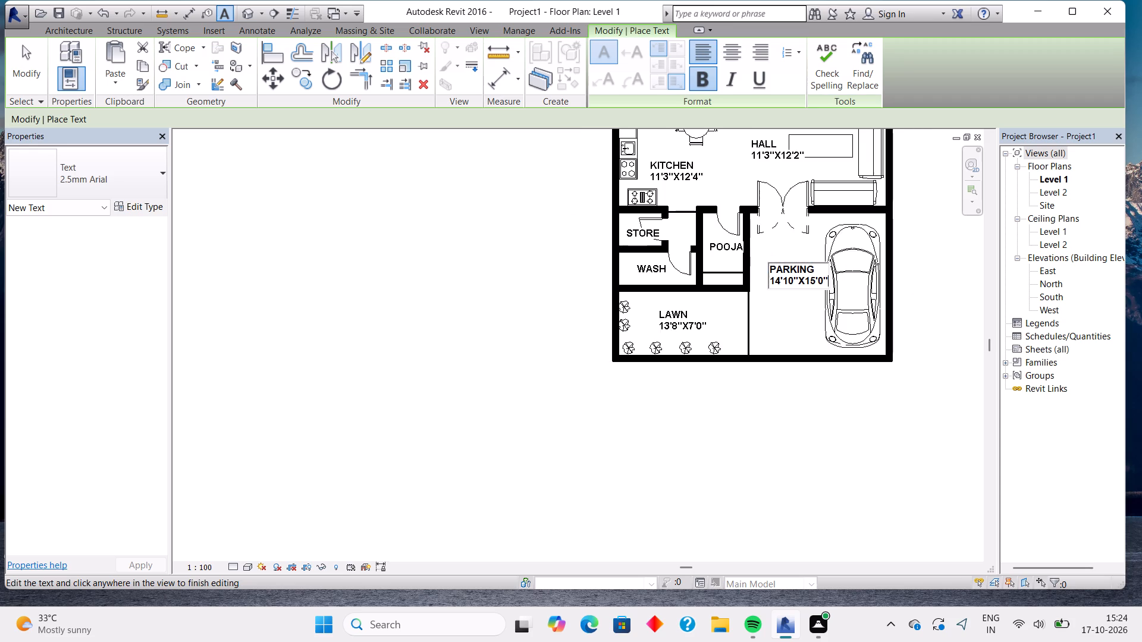
pyautogui.scroll(-6, 767, 342)
pyautogui.doubleClick(771, 327)
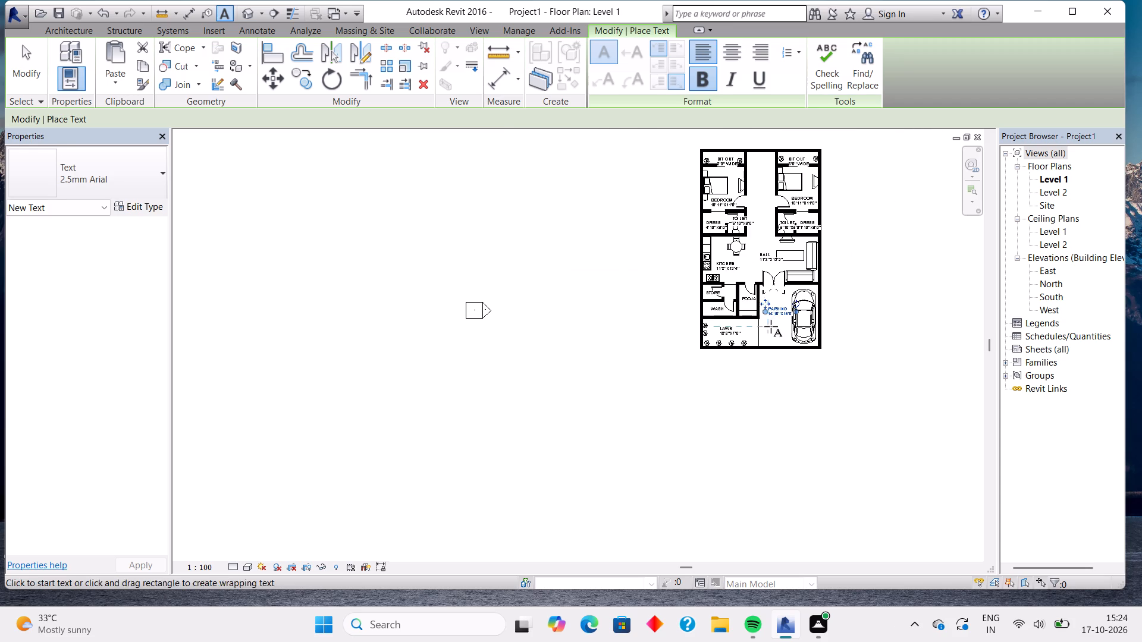
pyautogui.scroll(8, 798, 313)
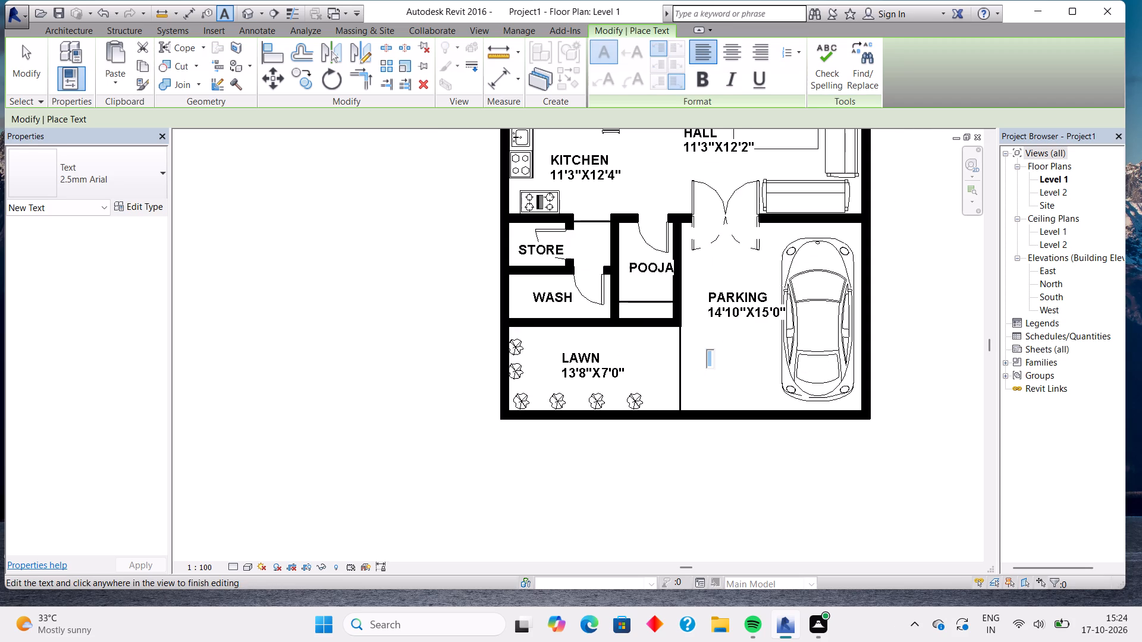
pyautogui.press('Escape')
pyautogui.press('Escape')
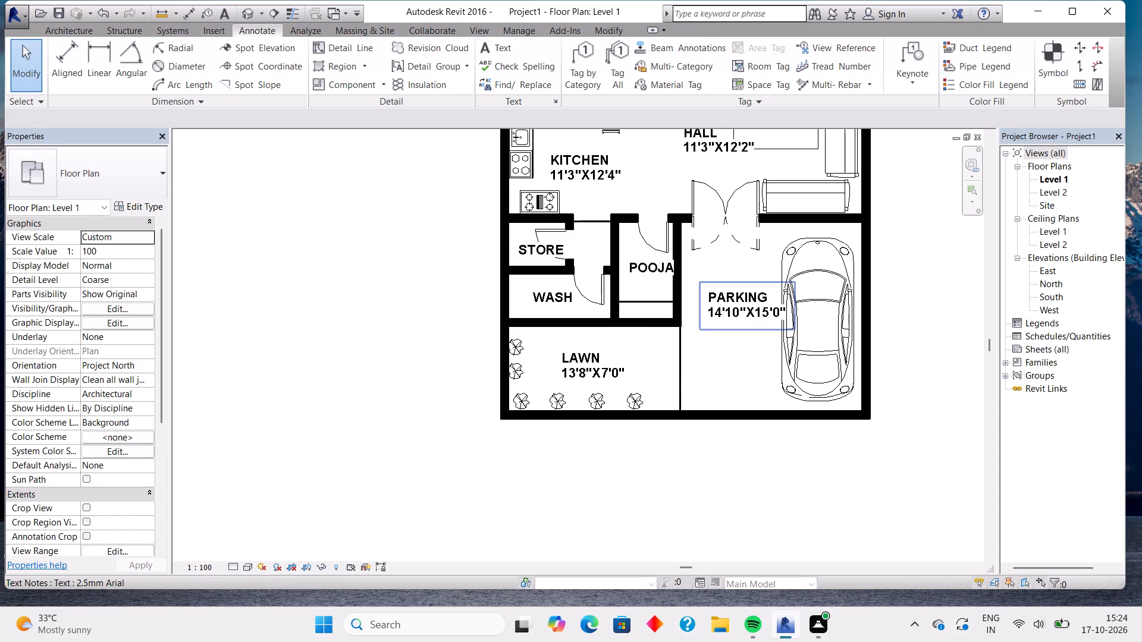
# Nudge the PARKING text note west so it sits clear of the car.
pyautogui.click(734, 297)
pyautogui.press('Left')
pyautogui.press('Left')
pyautogui.press('Left')
pyautogui.press('Left')
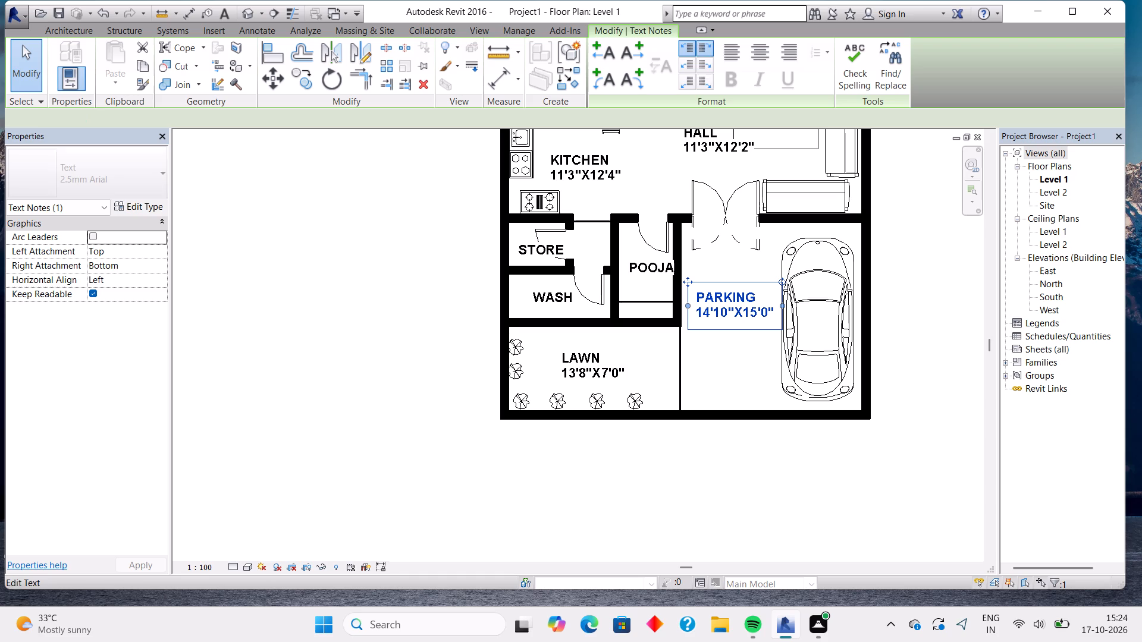
pyautogui.press('Left')
# Nudge the LAWN text note slightly north within the planted area.
pyautogui.click(603, 366)
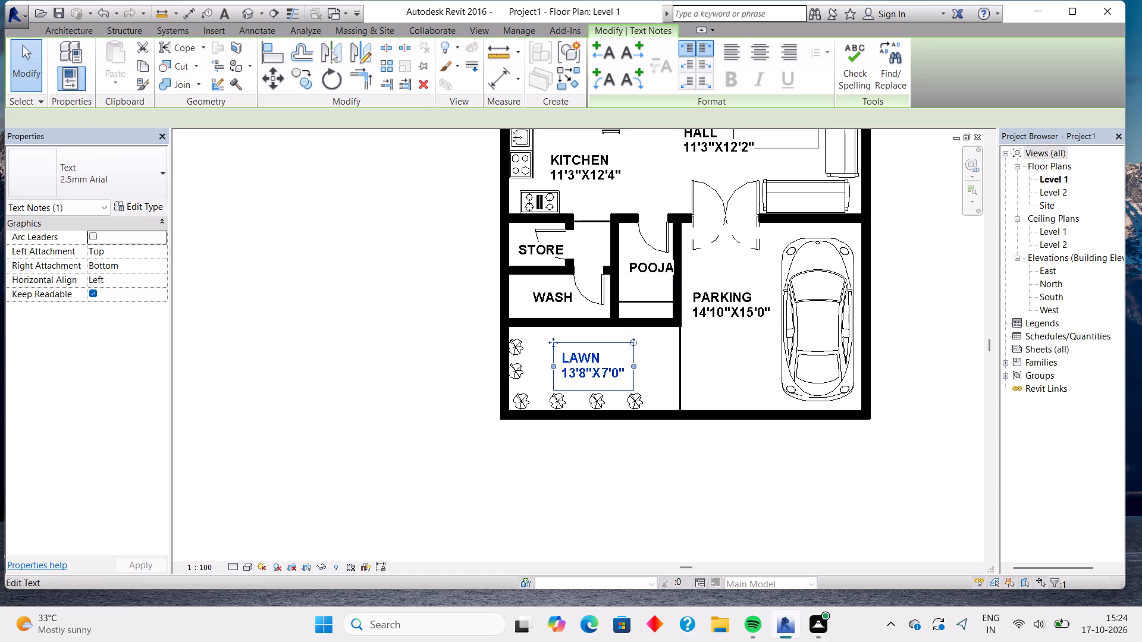
pyautogui.press('Up')
pyautogui.press('Up')
# Nudge the WASH, STORE and POOJA text notes slightly west within their rooms.
pyautogui.click(564, 296)
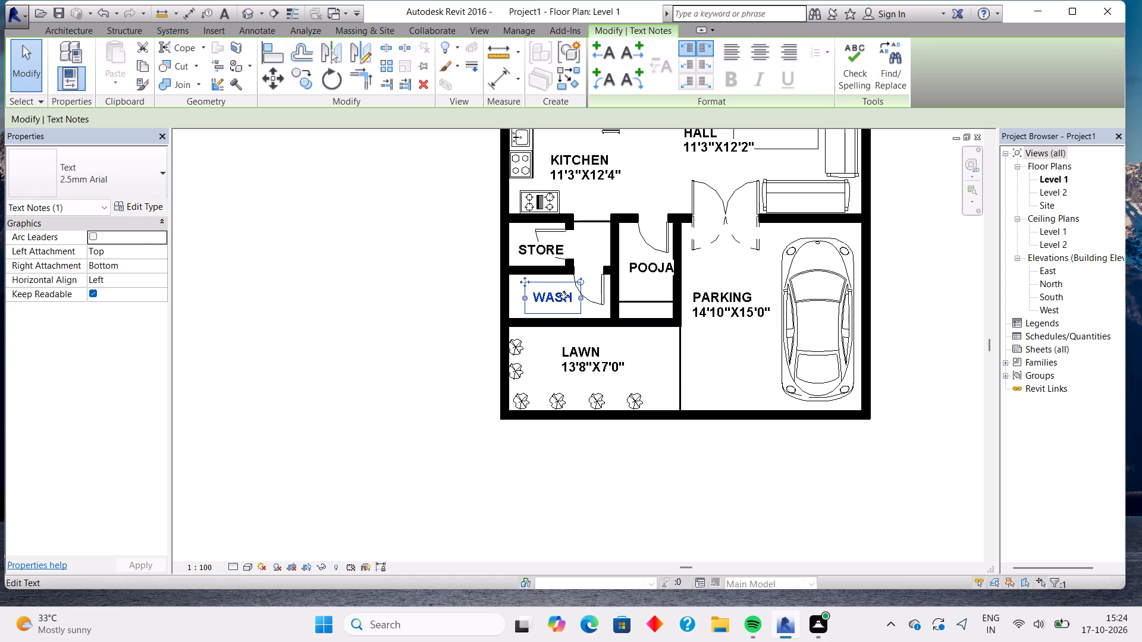
pyautogui.press('Left')
pyautogui.click(537, 252)
pyautogui.press('Left')
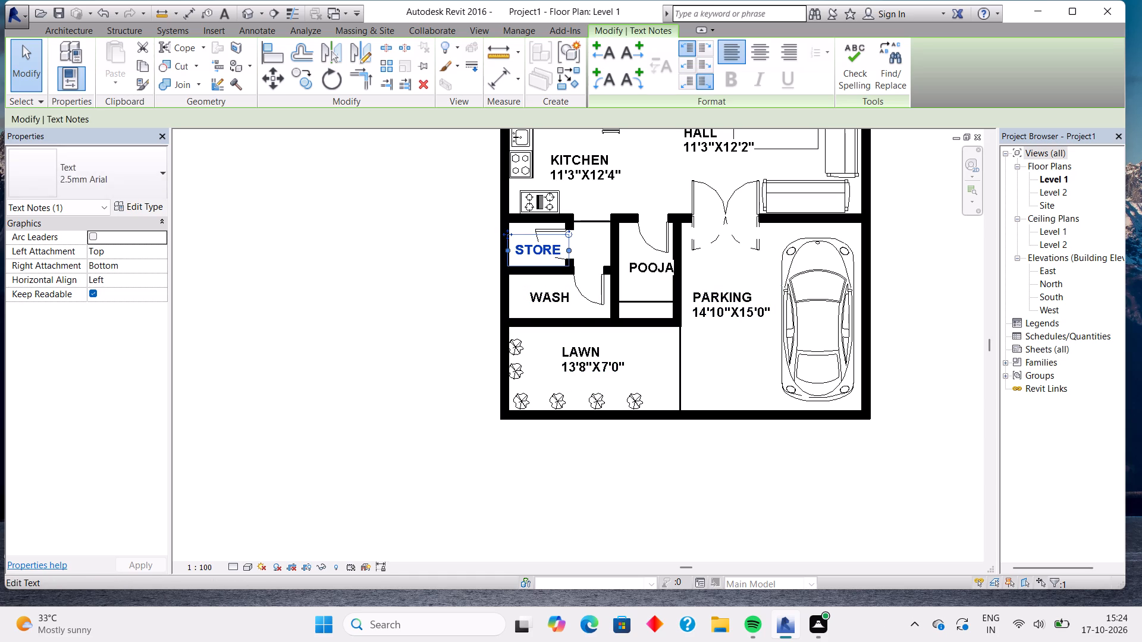
pyautogui.press('Left')
pyautogui.click(657, 275)
pyautogui.press('Left')
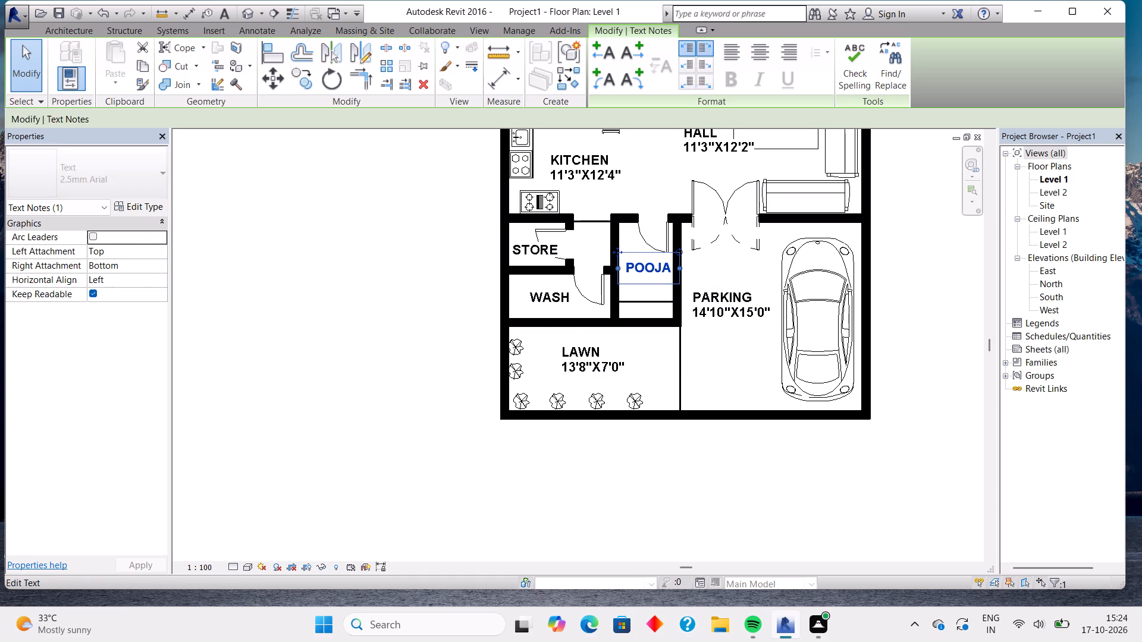
pyautogui.press('Left')
pyautogui.press('Right')
# Nudge the KITCHEN text note slightly north and the HALL text note slightly north and west, toward open floor.
pyautogui.scroll(-2, 650, 265)
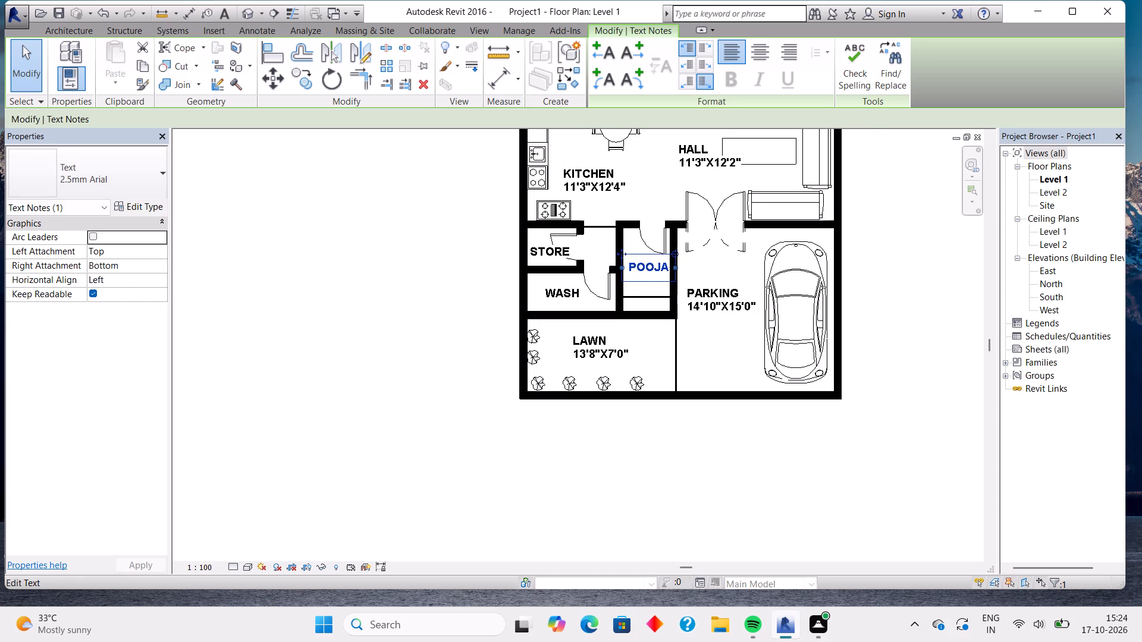
pyautogui.scroll(-1, 650, 265)
pyautogui.click(608, 213)
pyautogui.press('Up')
pyautogui.press('Up')
pyautogui.press('Down')
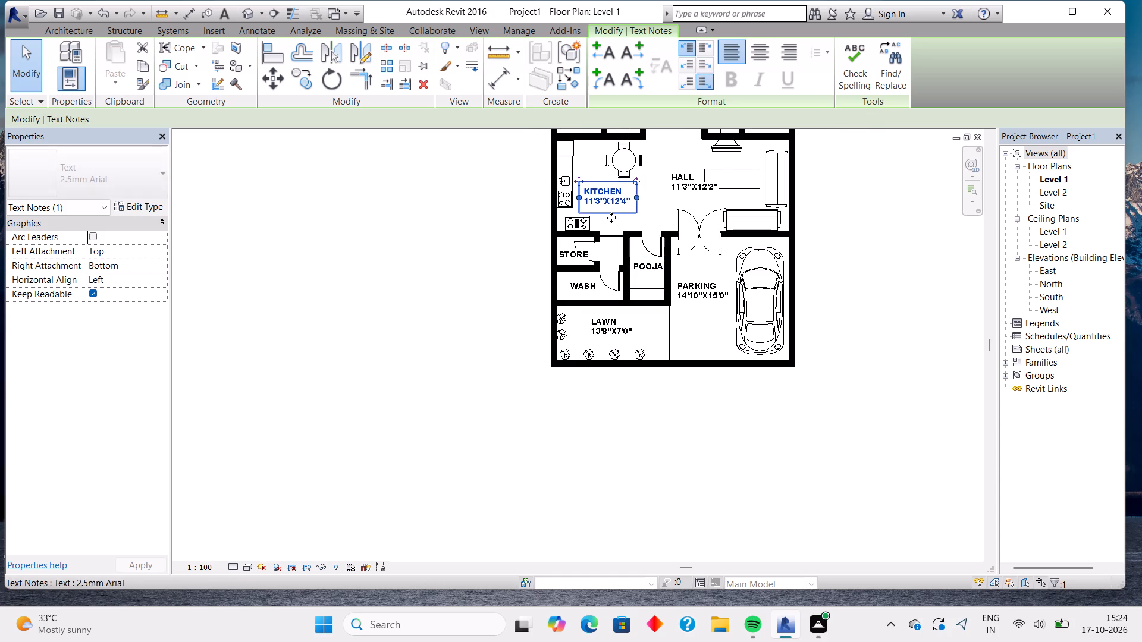
pyautogui.click(674, 194)
pyautogui.press('Up')
pyautogui.press('Left')
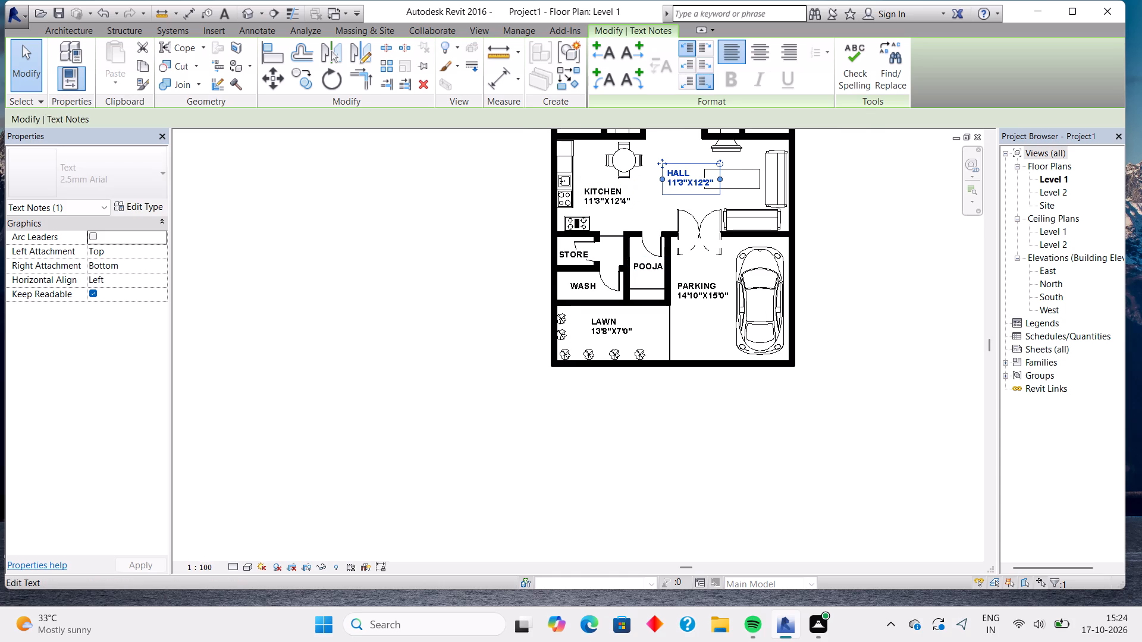
# Nudge the western TOILET text note west toward the partition shared with the dressing room.
pyautogui.scroll(-2, 674, 194)
pyautogui.moveTo(663, 194); pyautogui.dragTo(633, 311, button='middle')
pyautogui.scroll(5, 635, 273)
pyautogui.click(601, 219)
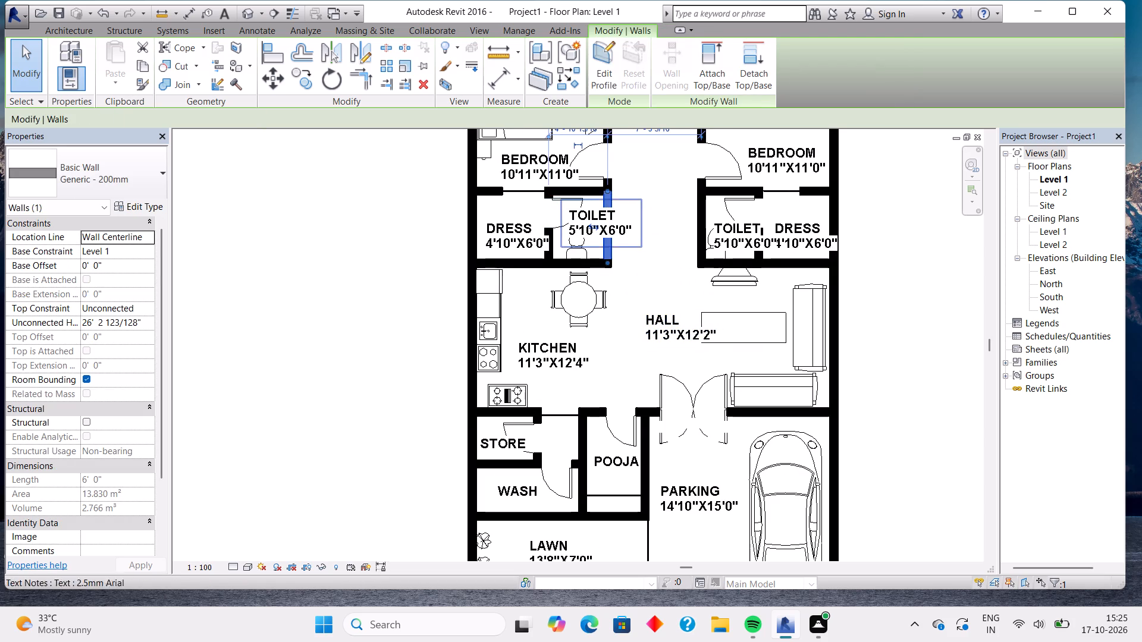
pyautogui.click(625, 226)
pyautogui.press('Left')
pyautogui.press('Left')
pyautogui.press('Left')
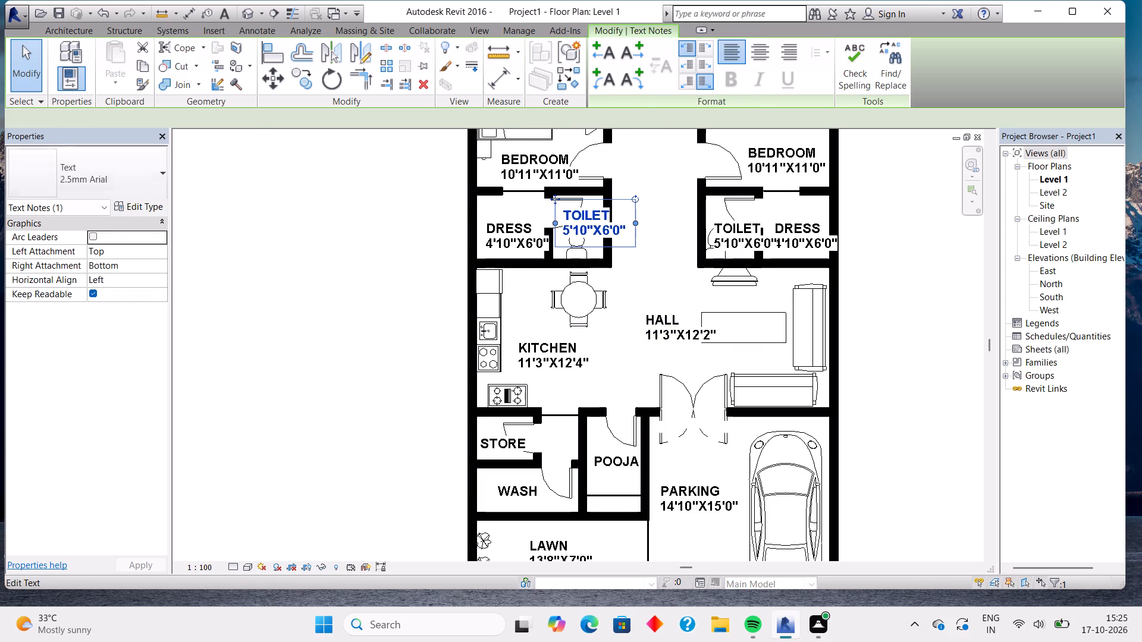
pyautogui.press('Left')
pyautogui.press('Left')
# Nudge the western DRESS text note north and slightly west within the dressing room.
pyautogui.click(501, 238)
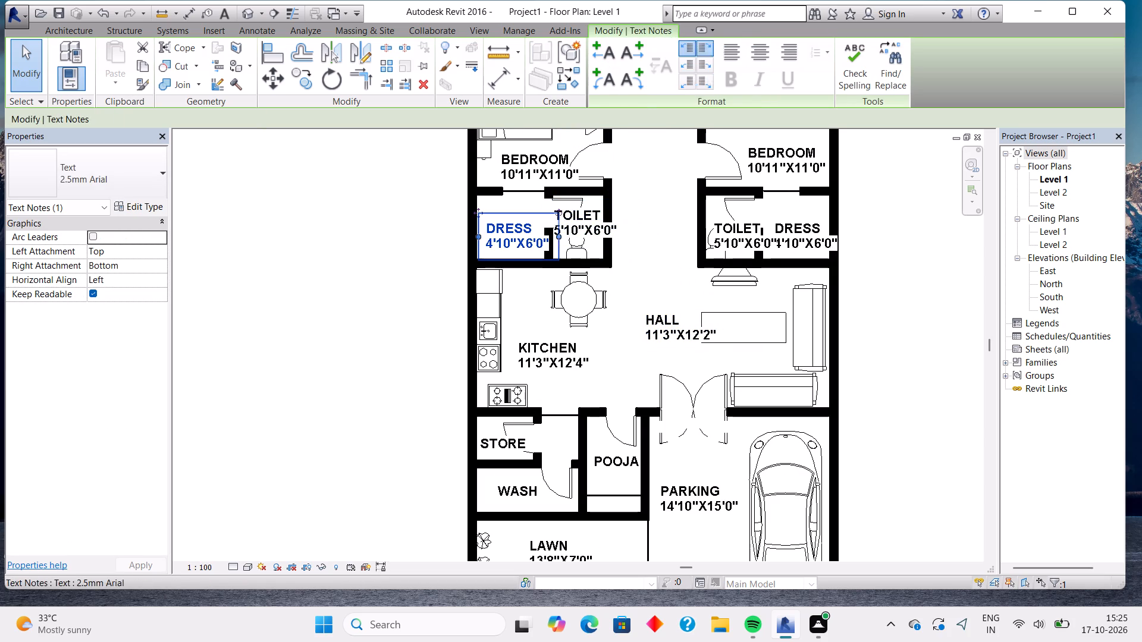
pyautogui.press('Up')
pyautogui.press('Up')
pyautogui.press('Up')
pyautogui.press('Left')
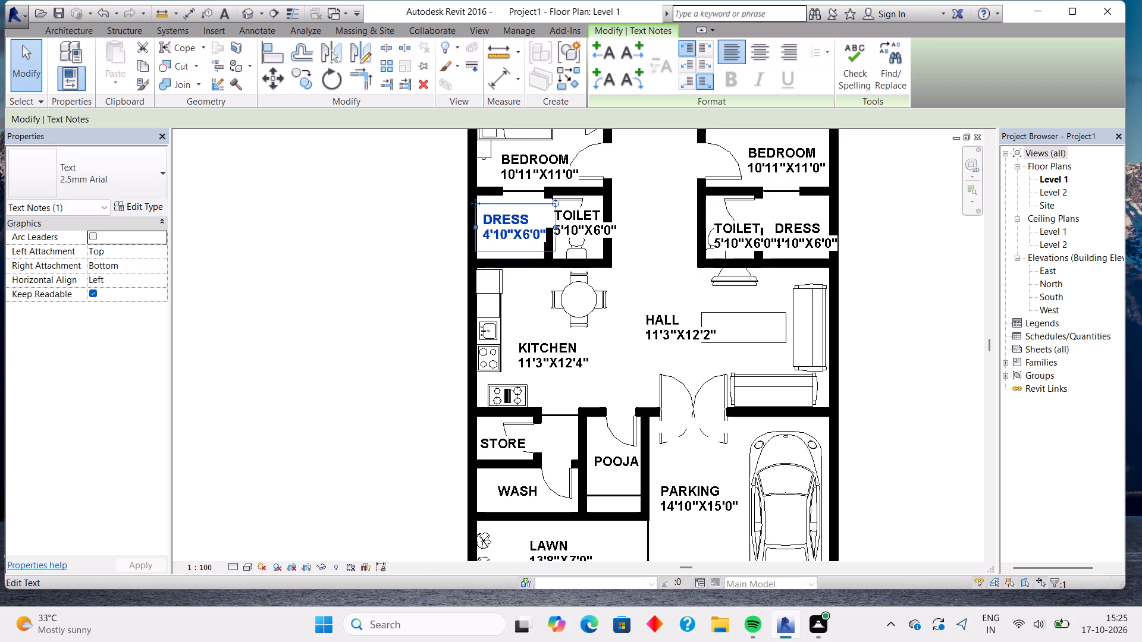
pyautogui.press('Up')
pyautogui.press('Left')
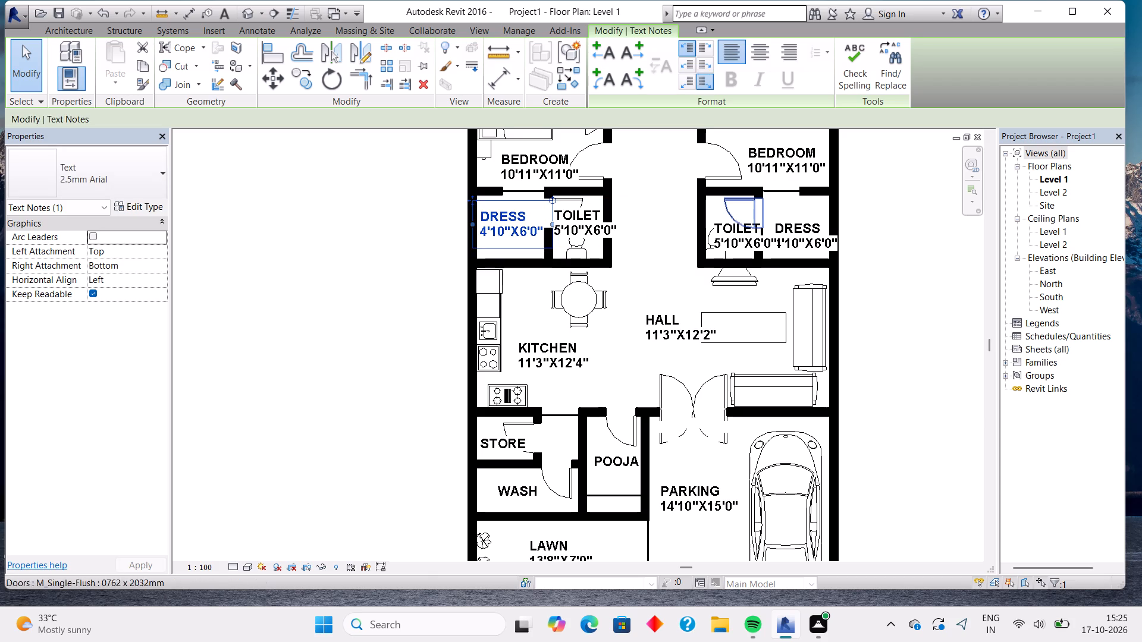
# Nudge the eastern TOILET text note north and west, away from the neighbouring DRESS note.
pyautogui.click(730, 235)
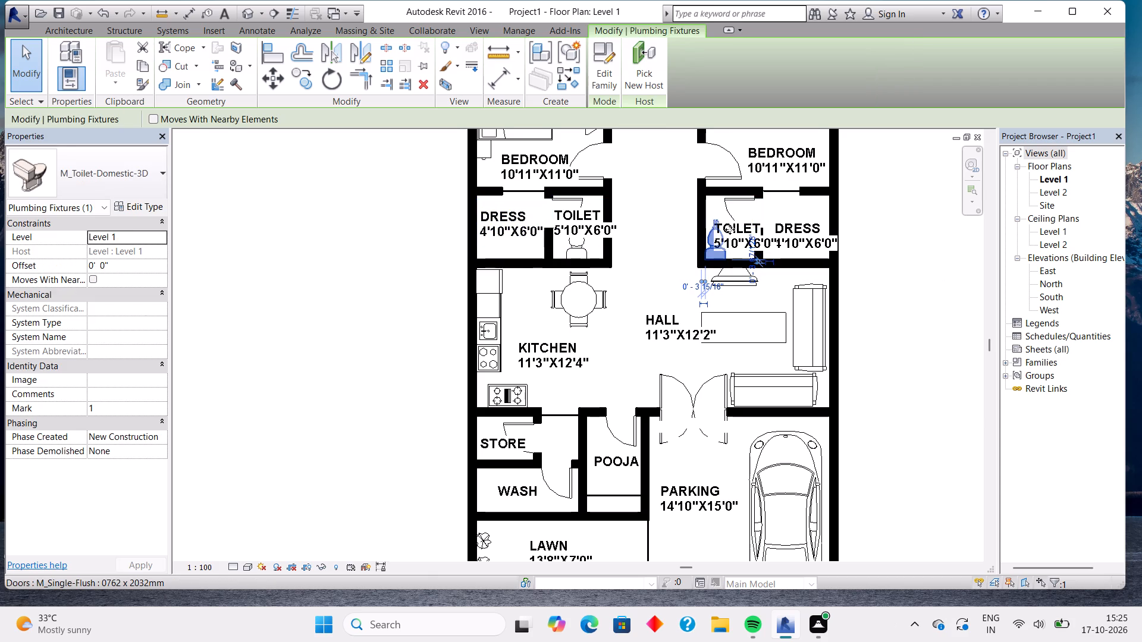
pyautogui.scroll(9, 729, 229)
pyautogui.click(726, 223)
pyautogui.press('Up')
pyautogui.press('Up')
pyautogui.press('Up')
pyautogui.press('Up')
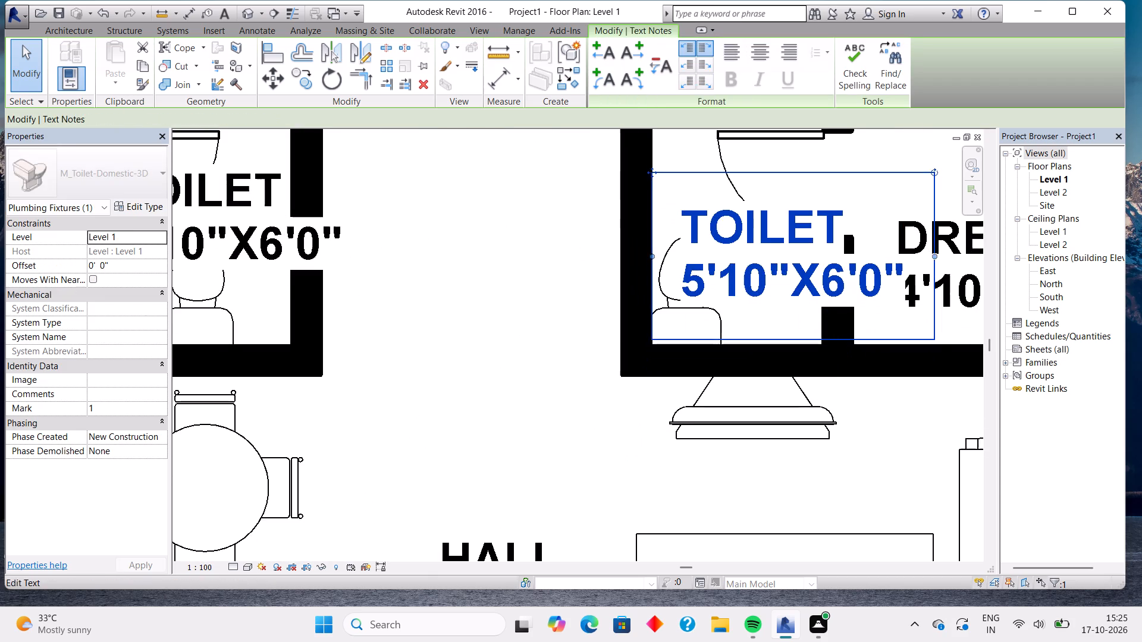
pyautogui.press('Up')
pyautogui.press('Up')
pyautogui.press('Up')
pyautogui.press('Up')
pyautogui.press('Up')
pyautogui.press('Up')
pyautogui.press('Up')
pyautogui.press('Up')
pyautogui.press('Up')
pyautogui.press('Up')
pyautogui.press('Up')
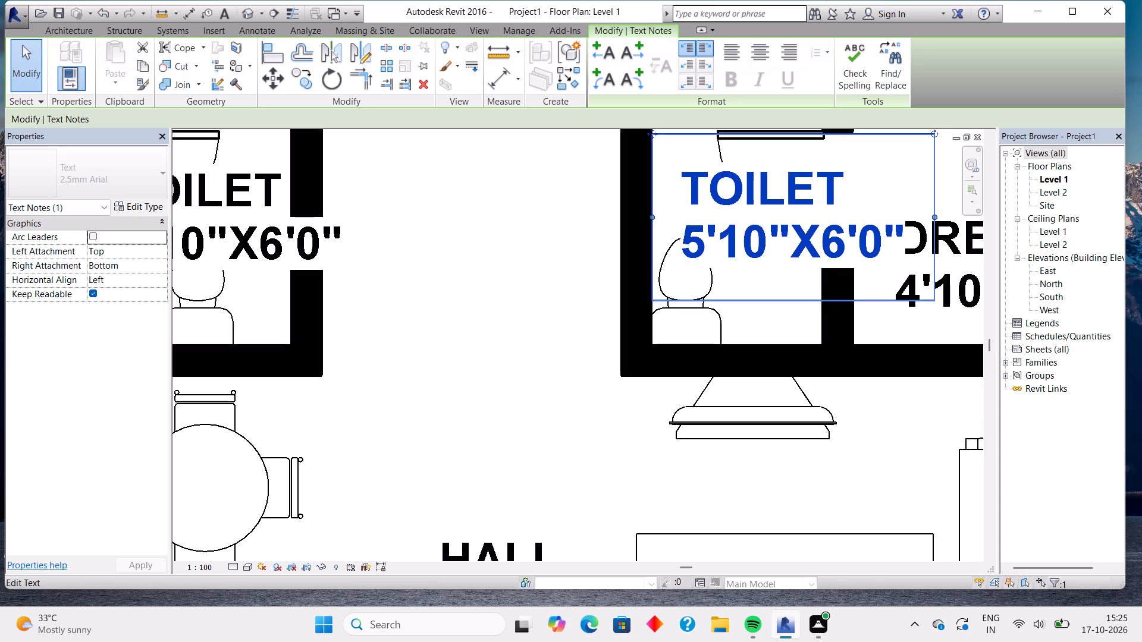
pyautogui.press('Left')
pyautogui.press('Left')
pyautogui.press('Left')
pyautogui.press('Left')
pyautogui.press('Left')
pyautogui.press('Left')
pyautogui.press('Left')
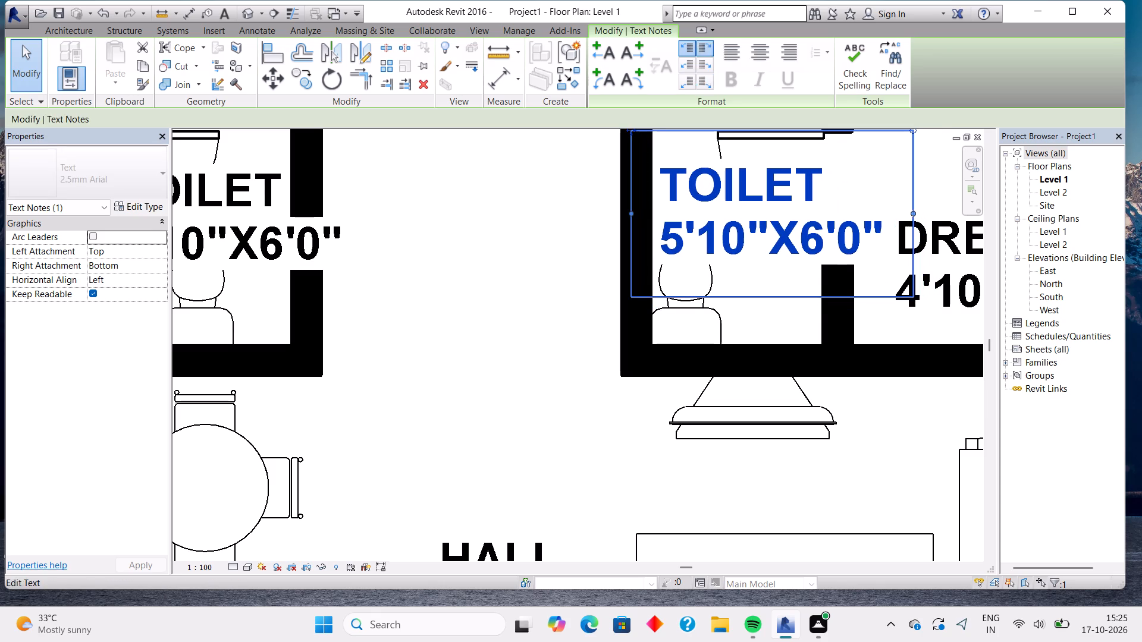
# Nudge the eastern DRESS text note north and slightly west, level with the adjacent TOILET note.
pyautogui.scroll(-4, 773, 225)
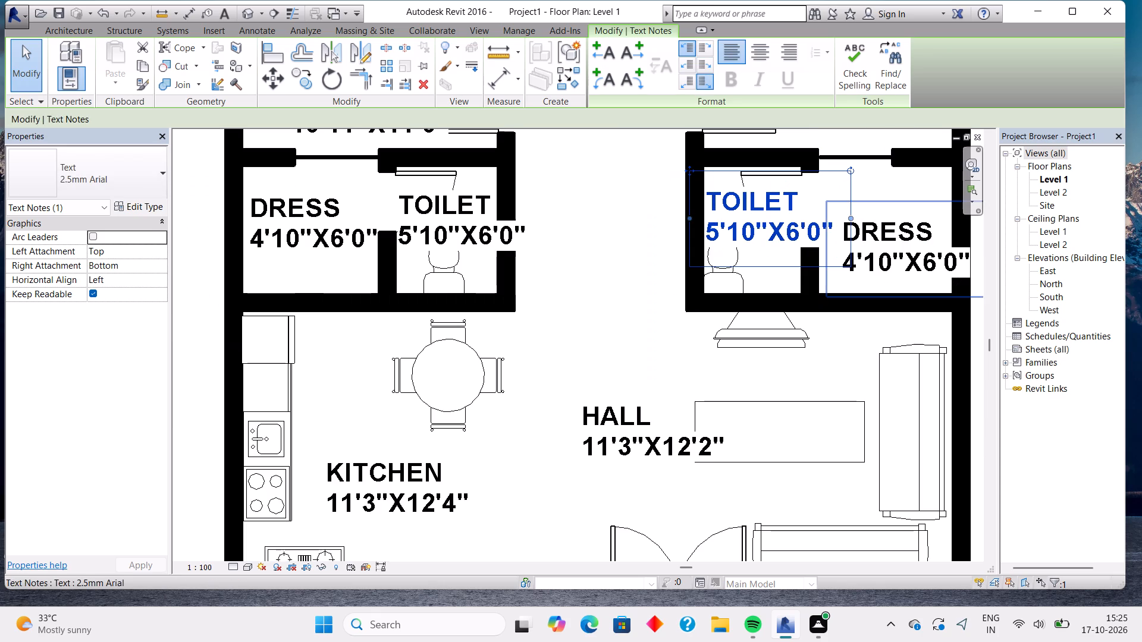
pyautogui.click(930, 238)
pyautogui.press('Up')
pyautogui.press('Up')
pyautogui.press('Up')
pyautogui.press('Up')
pyautogui.press('Up')
pyautogui.press('Up')
pyautogui.press('Up')
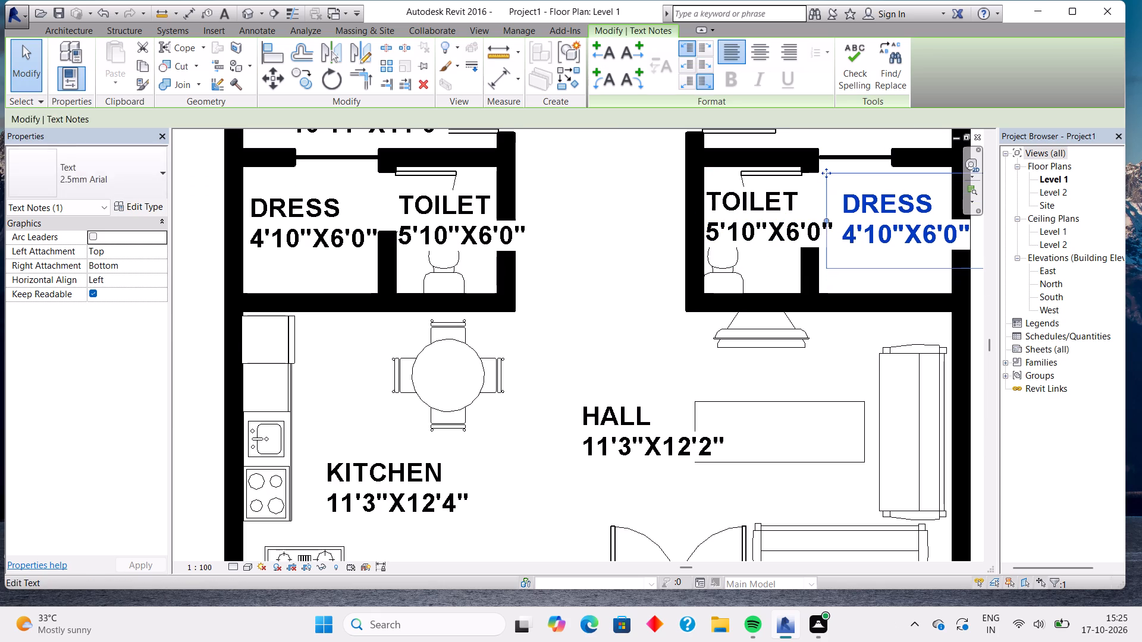
pyautogui.press('Left')
pyautogui.press('Left')
# Nudge the BEDROOM text notes in both bedrooms slightly north, away from the walls below them.
pyautogui.scroll(-4, 930, 238)
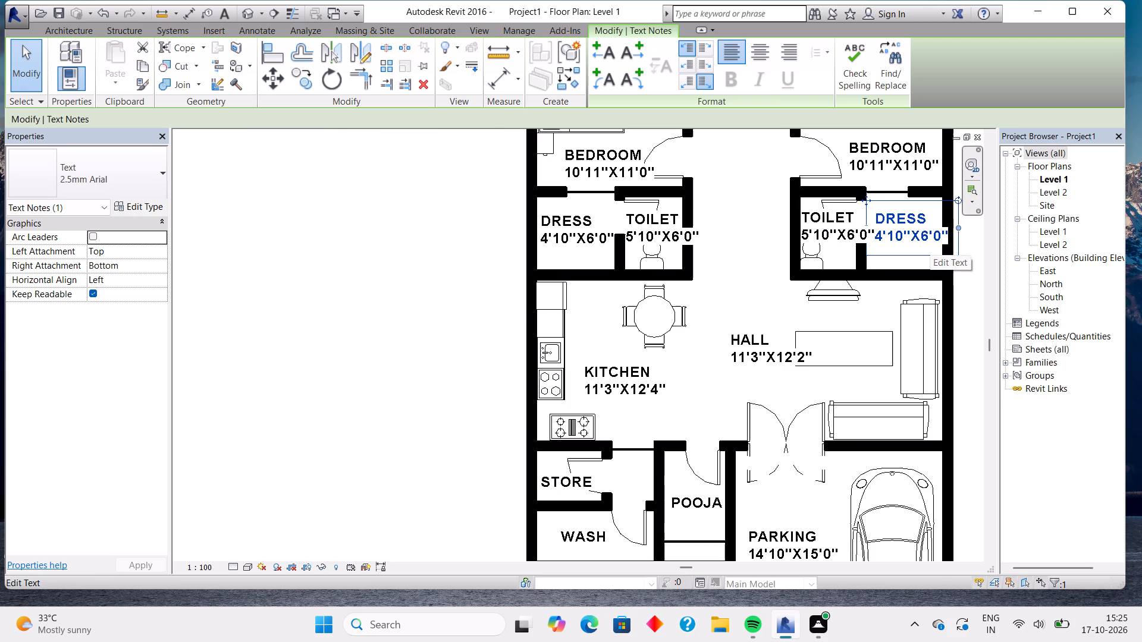
pyautogui.moveTo(921, 219); pyautogui.dragTo(890, 314, button='middle')
pyautogui.click(859, 255)
pyautogui.press('Up')
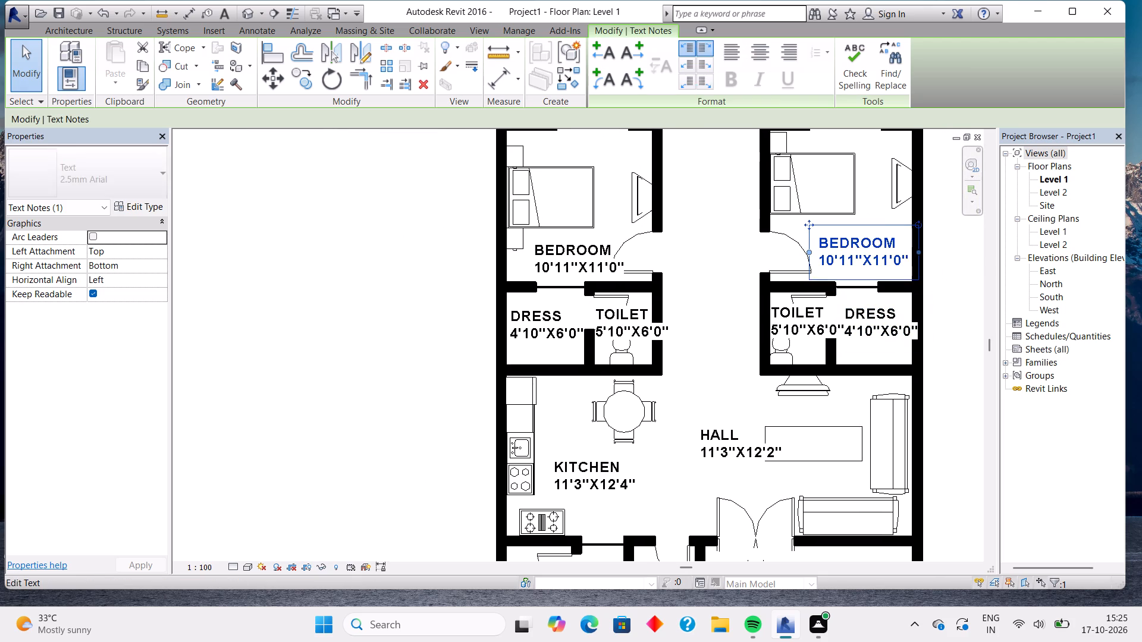
pyautogui.press('Up')
pyautogui.press('Up')
pyautogui.click(602, 261)
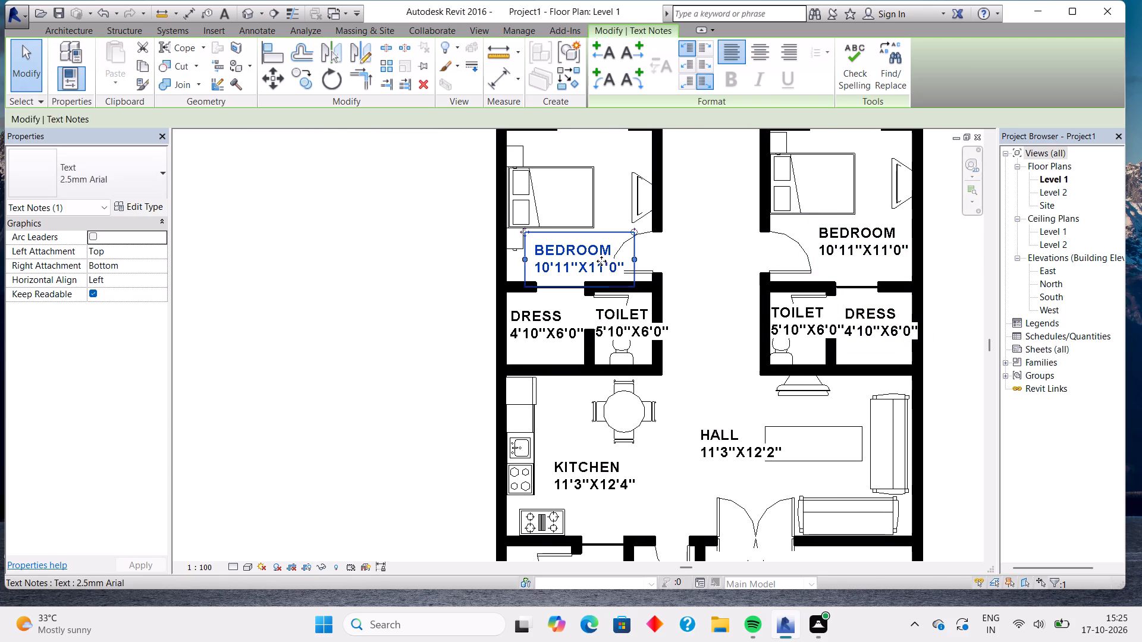
pyautogui.press('Up')
pyautogui.press('Up')
pyautogui.press('Up')
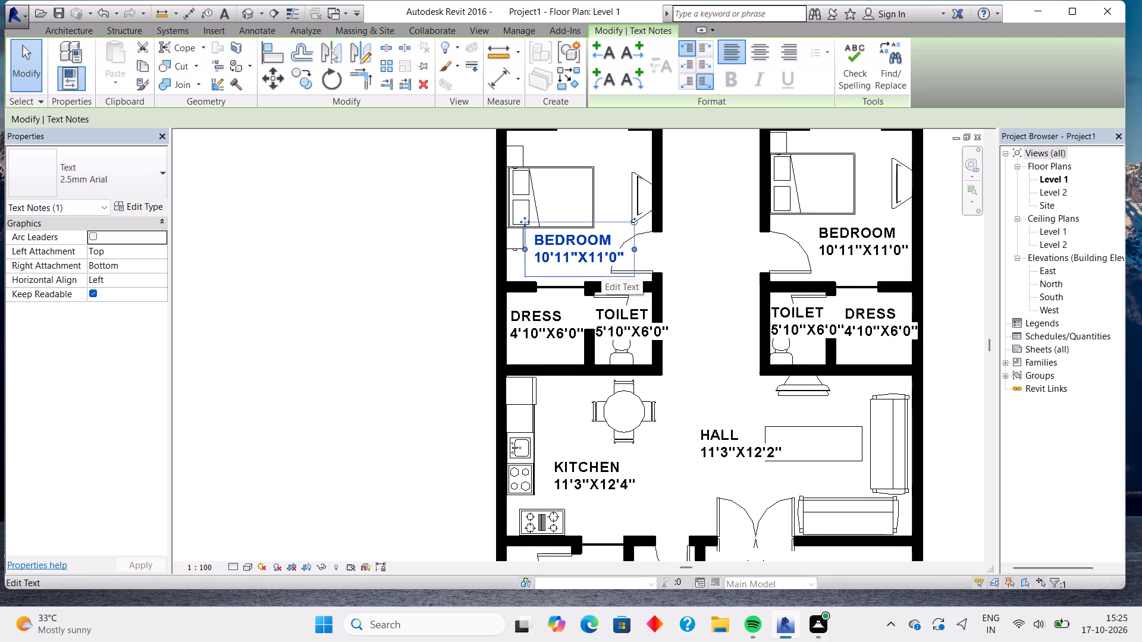
# Nudge both SIT OUT text notes north off the bedroom walls, and shift the western one slightly west between its plants.
pyautogui.scroll(-4, 610, 244)
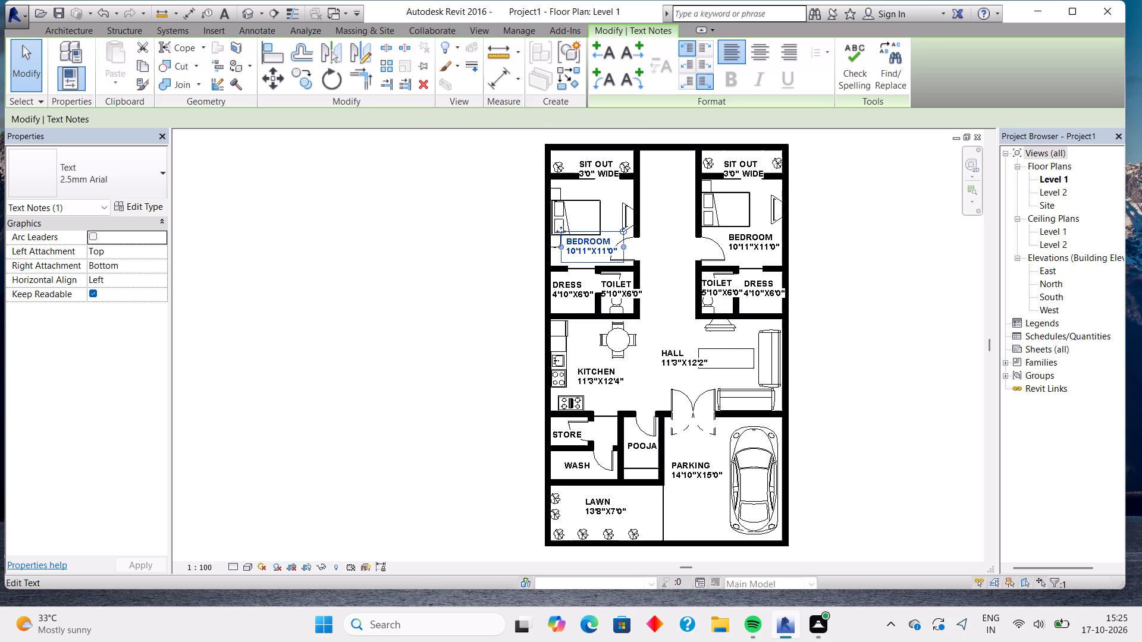
pyautogui.click(598, 158)
pyautogui.press('Up')
pyautogui.press('Up')
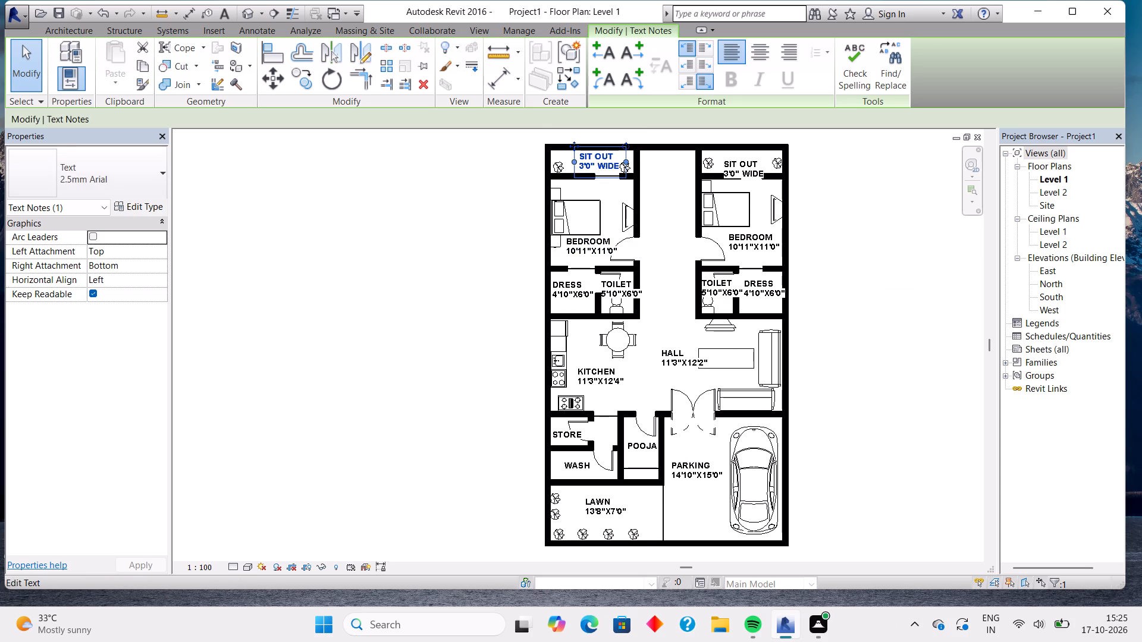
pyautogui.press('Left')
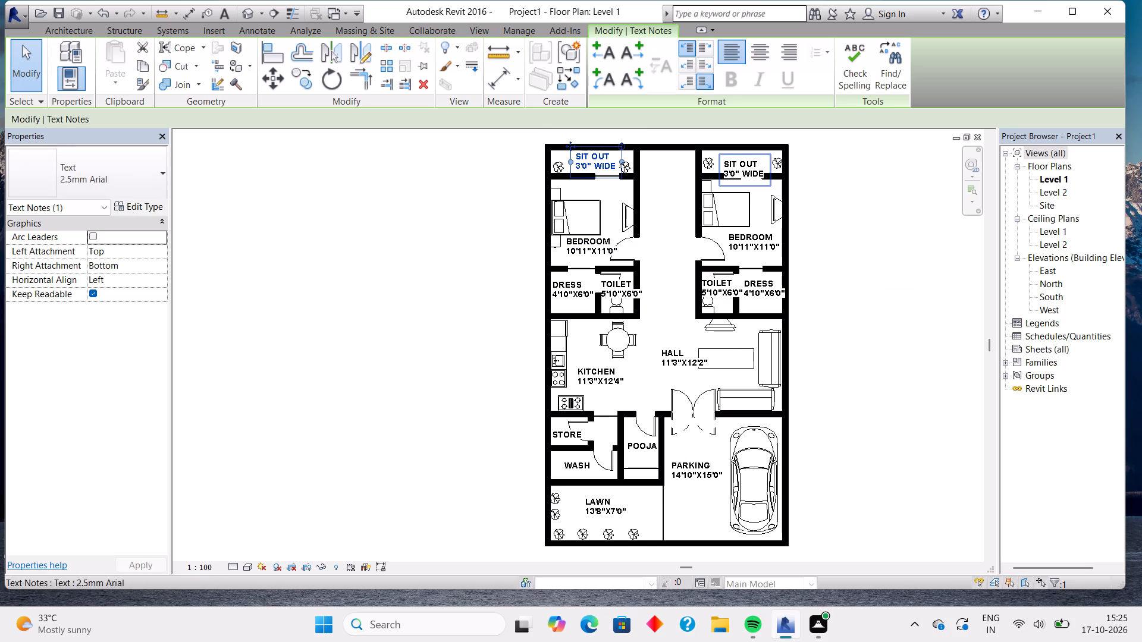
pyautogui.click(734, 163)
pyautogui.press('Up')
pyautogui.press('Up')
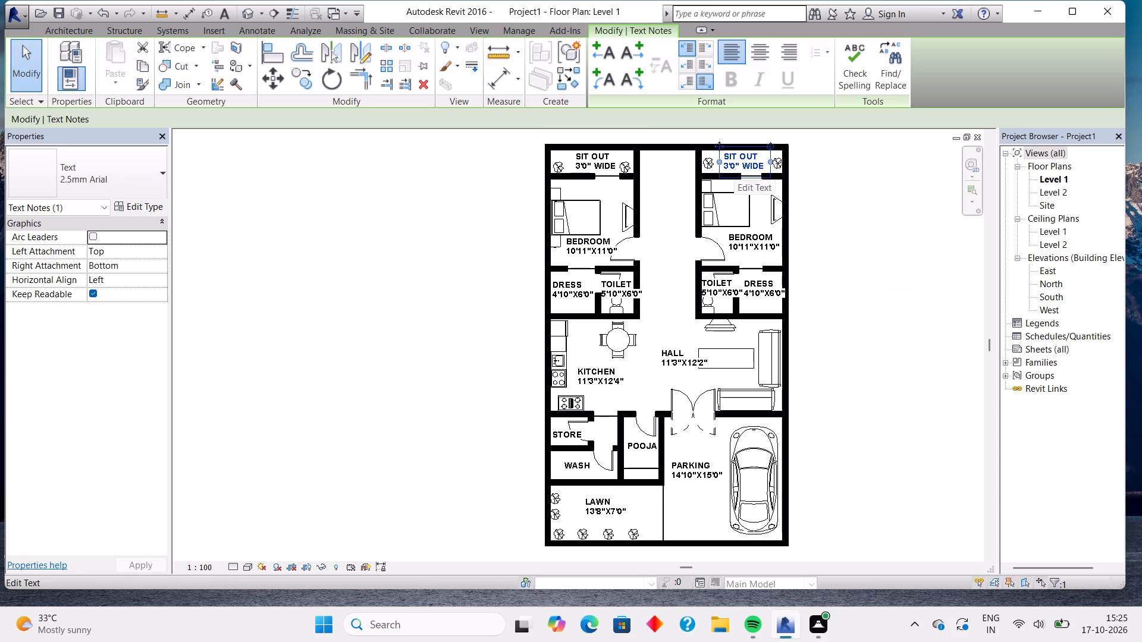
pyautogui.press('Right')
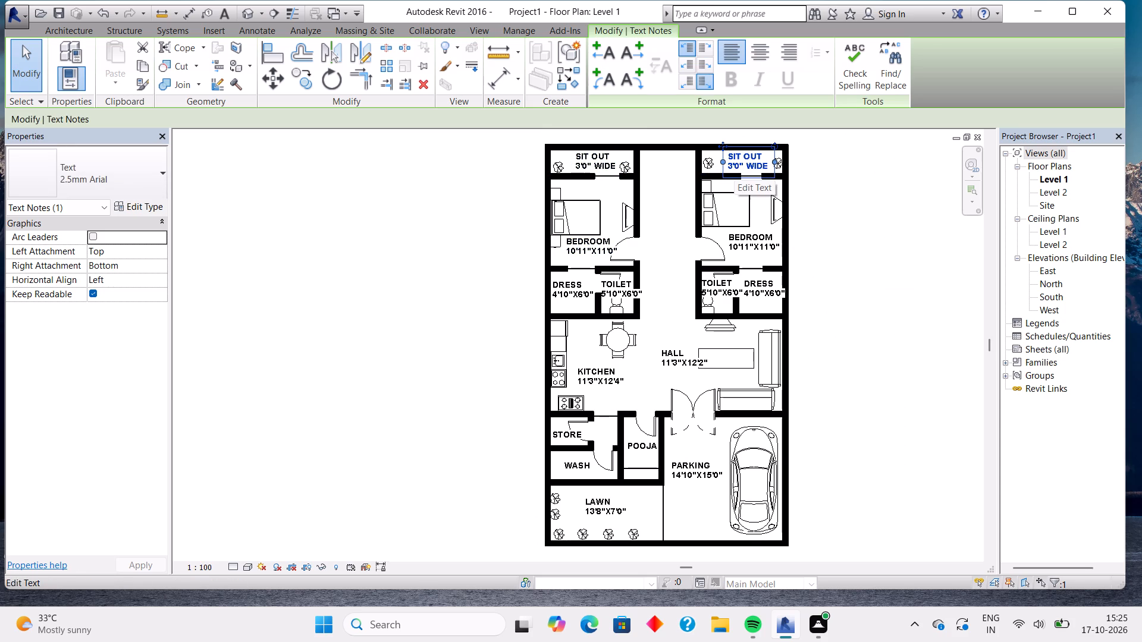
pyautogui.press('Left')
# Examine the whole floor plan and the placement of its room labels.
pyautogui.scroll(-4, 734, 163)
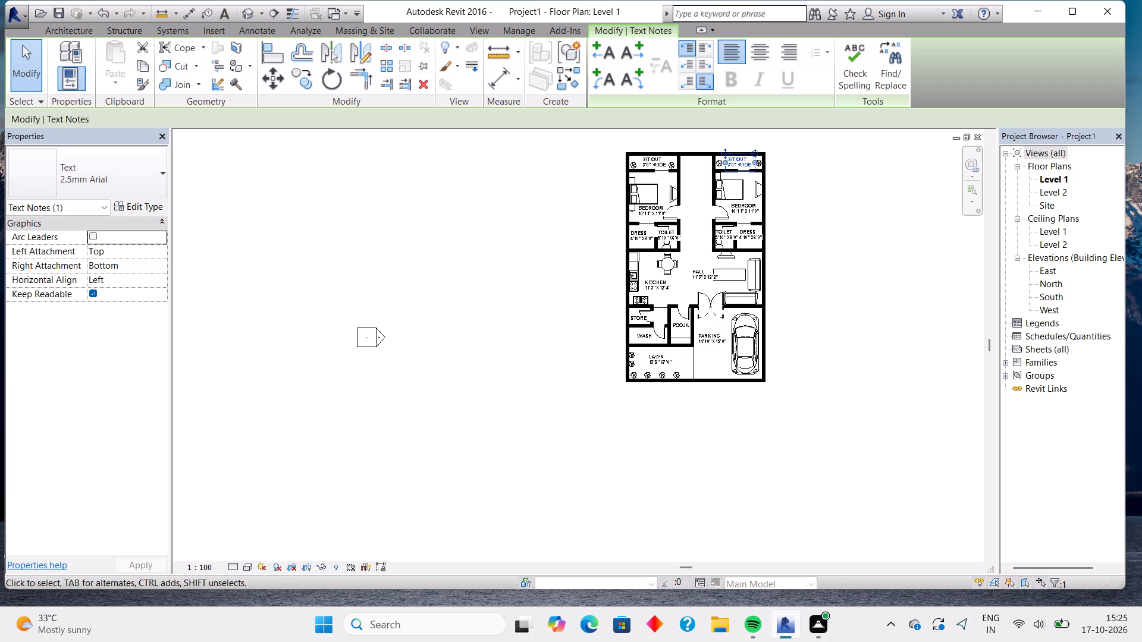
pyautogui.moveTo(774, 209); pyautogui.dragTo(712, 303, button='middle')
pyautogui.scroll(4, 711, 304)
pyautogui.moveTo(755, 372); pyautogui.dragTo(774, 311, button='middle')
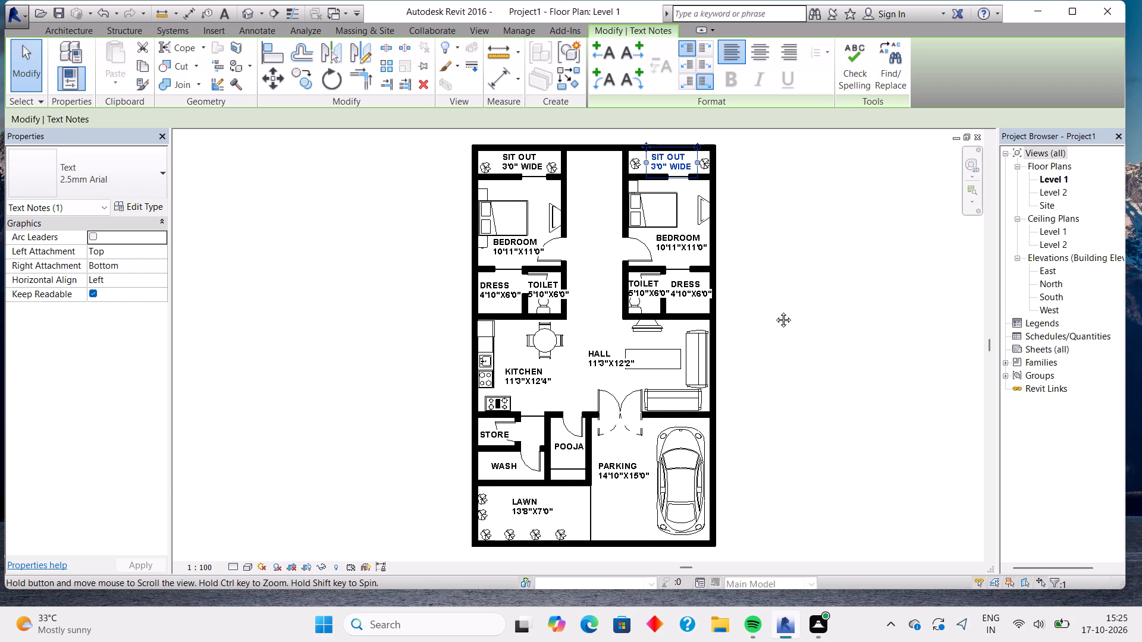
pyautogui.moveTo(774, 311); pyautogui.dragTo(775, 309, button='middle')
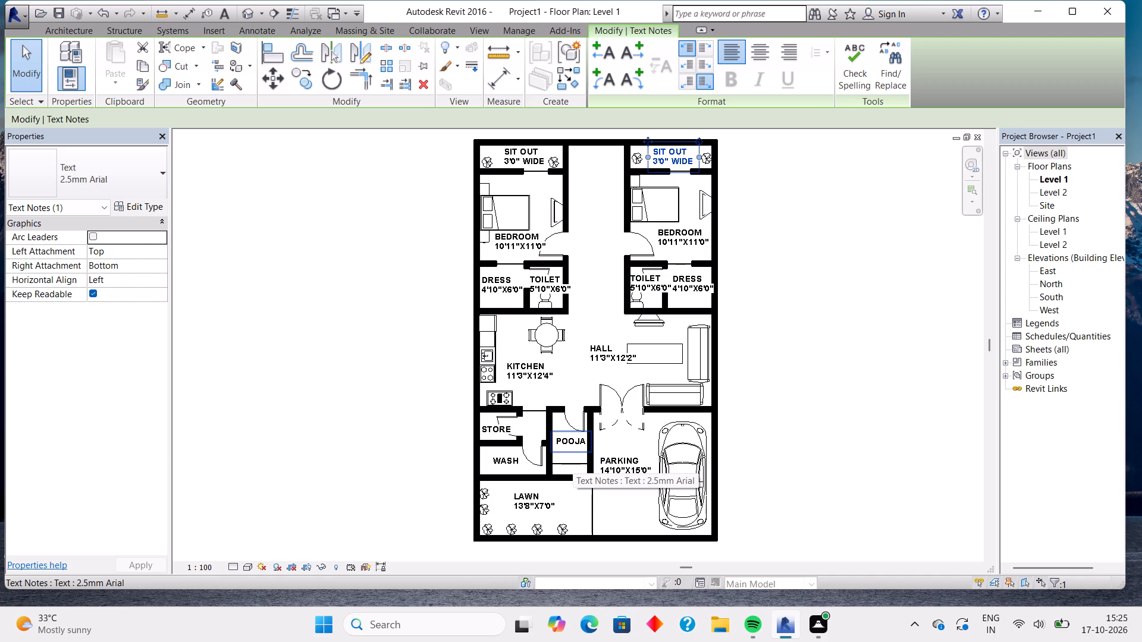
pyautogui.scroll(-3, 581, 432)
pyautogui.scroll(5, 581, 432)
pyautogui.scroll(-4, 581, 432)
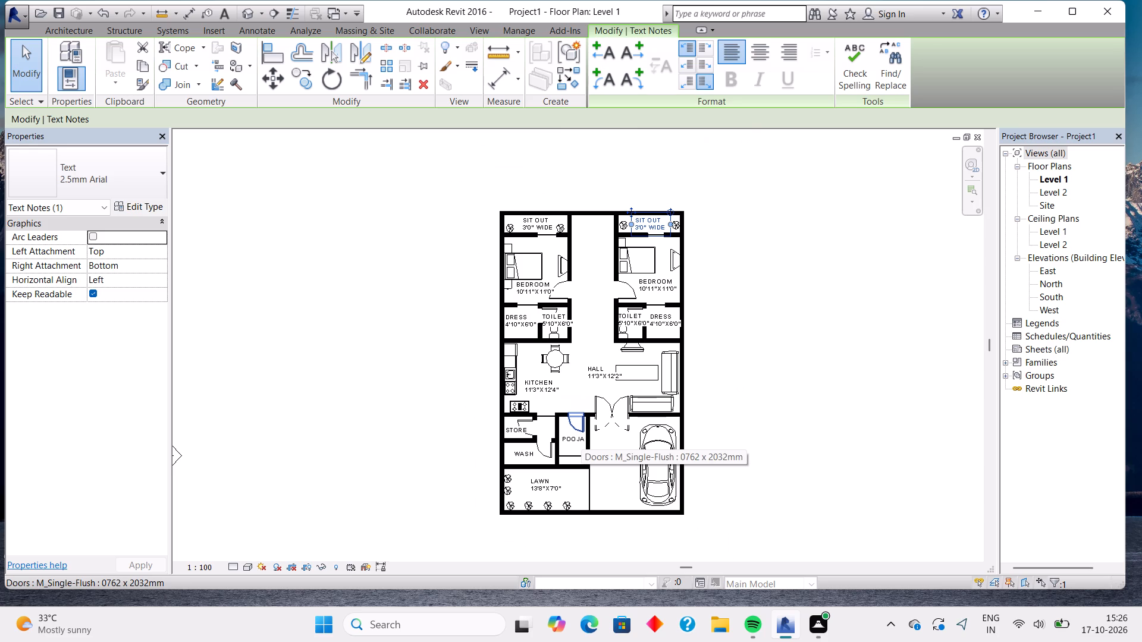
# Delete the south exterior wall running below the lawn and parking areas.
pyautogui.click(638, 505)
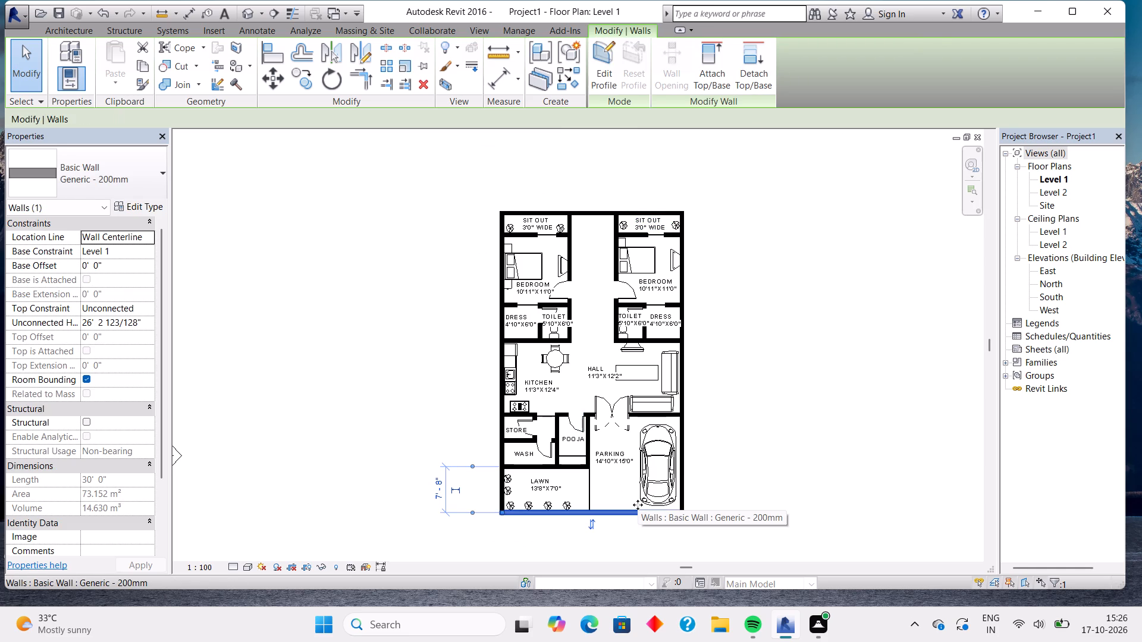
pyautogui.press('Delete')
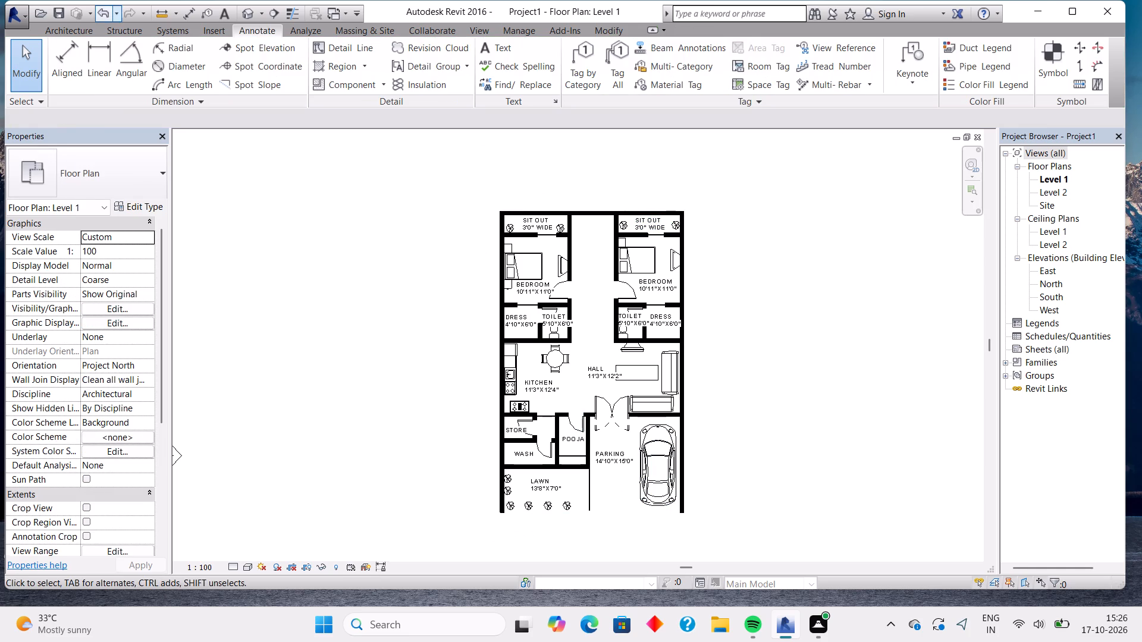
# Draw a Generic - 200mm wall along the lawn's south edge, from the west exterior wall to the lawn-parking divider.
pyautogui.click(80, 31)
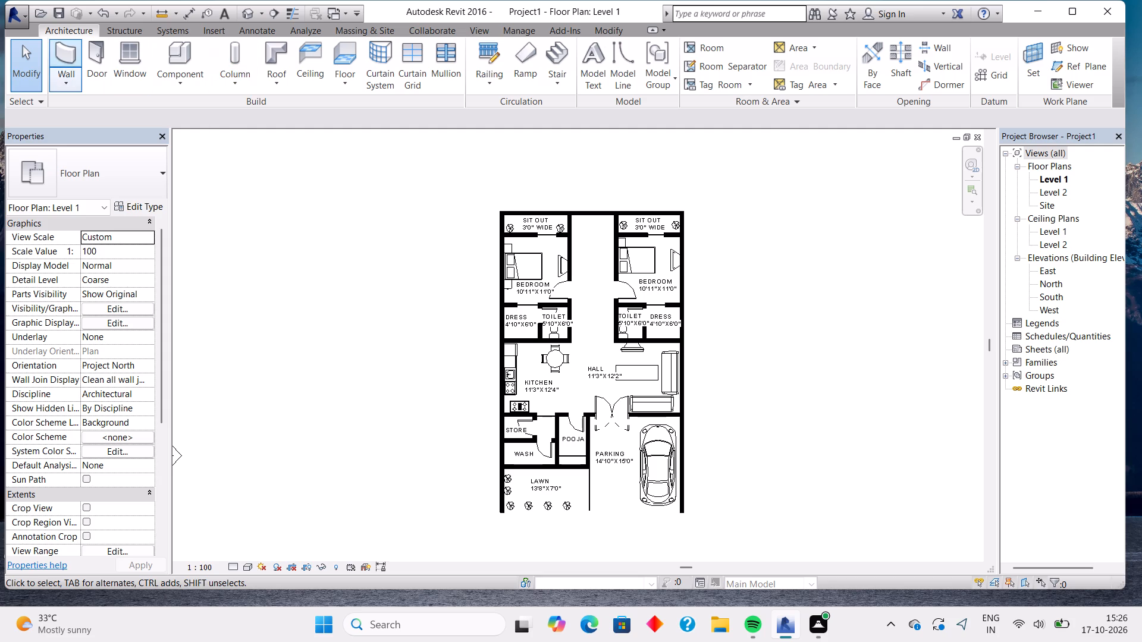
pyautogui.click(54, 50)
pyautogui.click(695, 178)
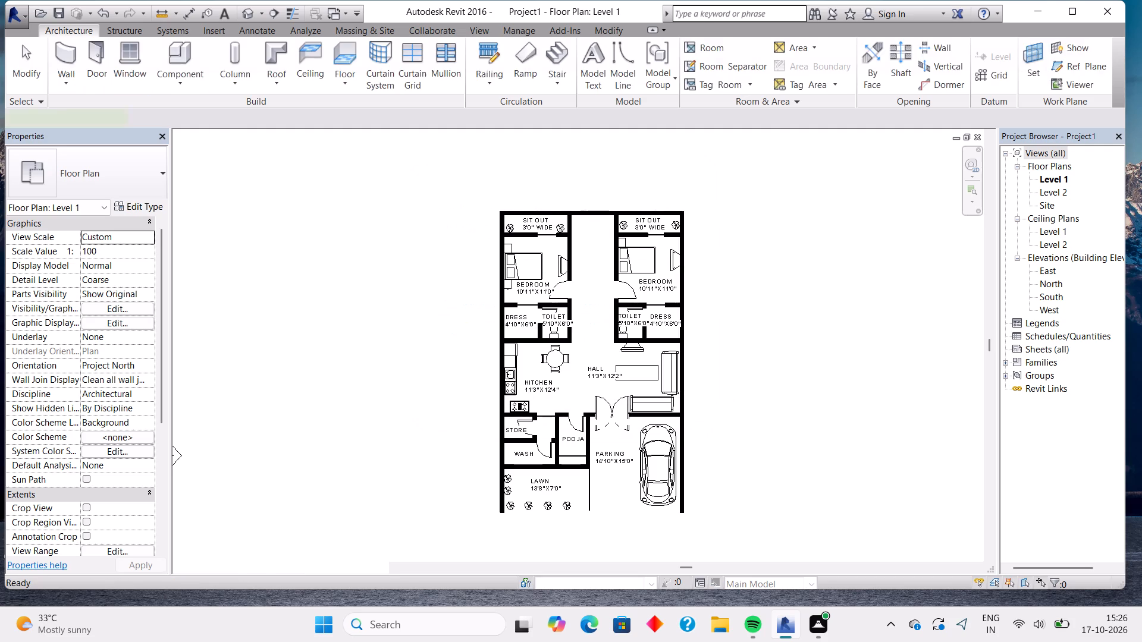
pyautogui.moveTo(601, 508); pyautogui.dragTo(594, 311, button='middle')
pyautogui.scroll(3, 581, 317)
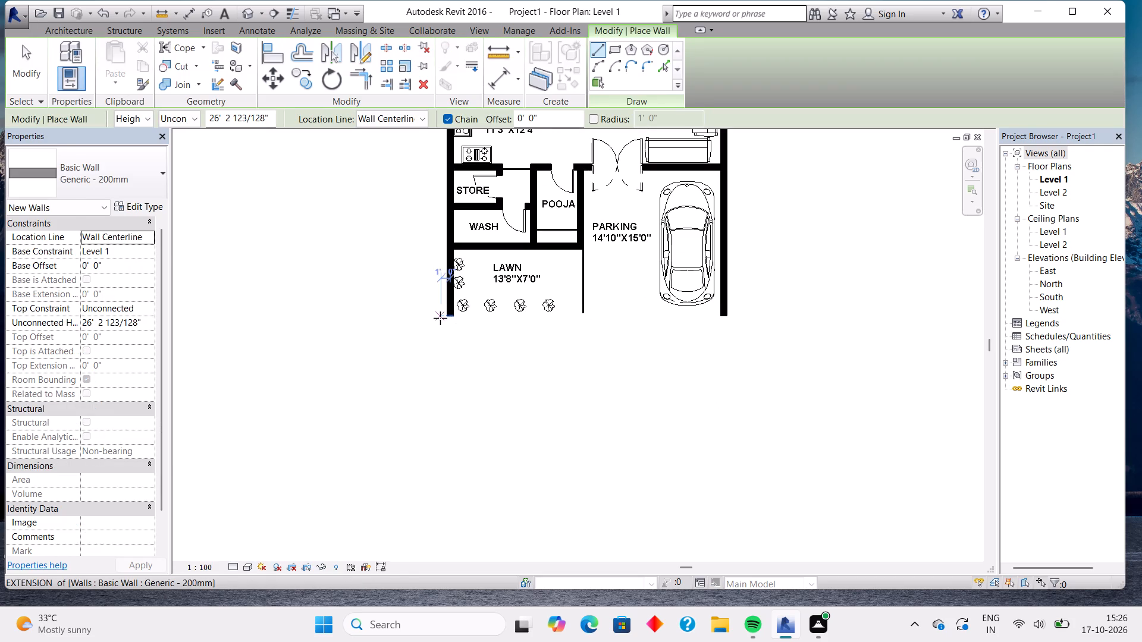
pyautogui.click(453, 317)
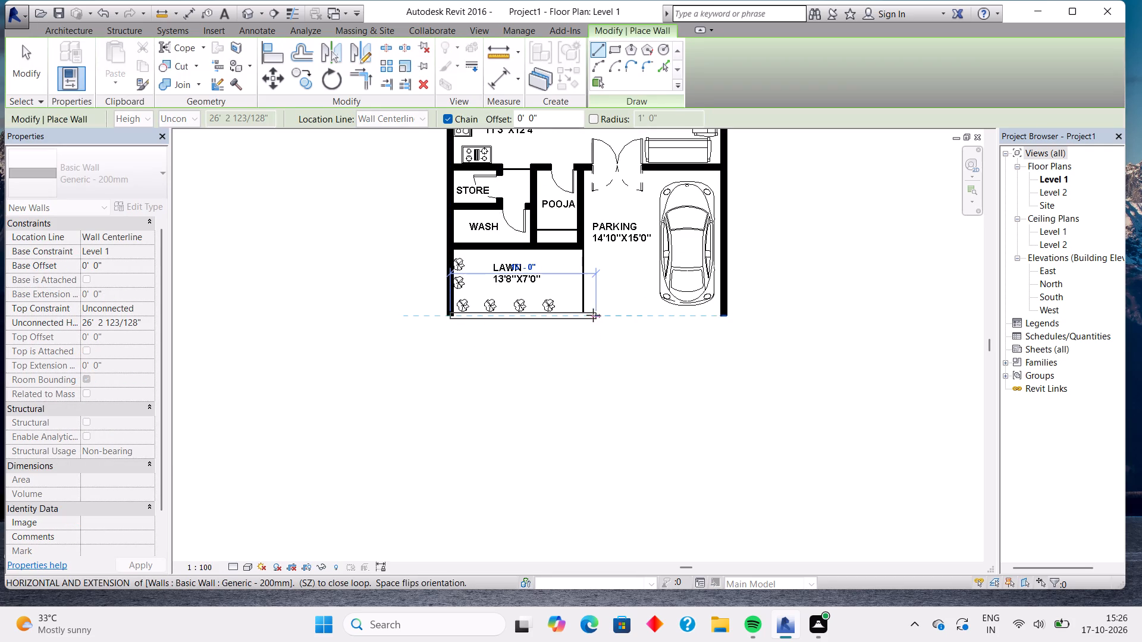
pyautogui.click(583, 315)
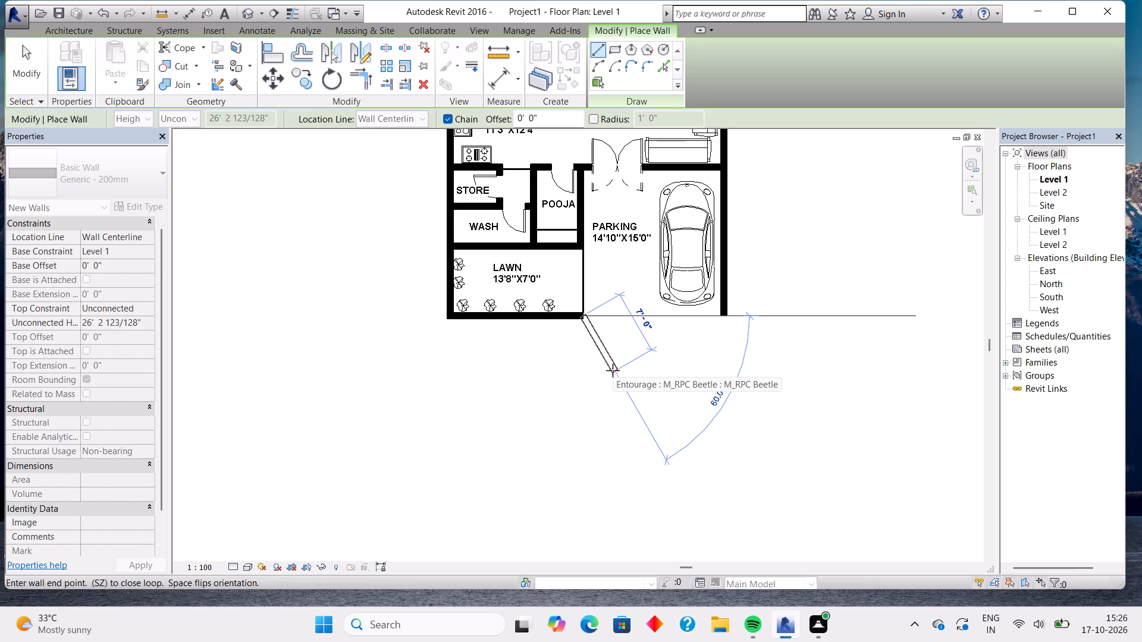
pyautogui.press('Escape')
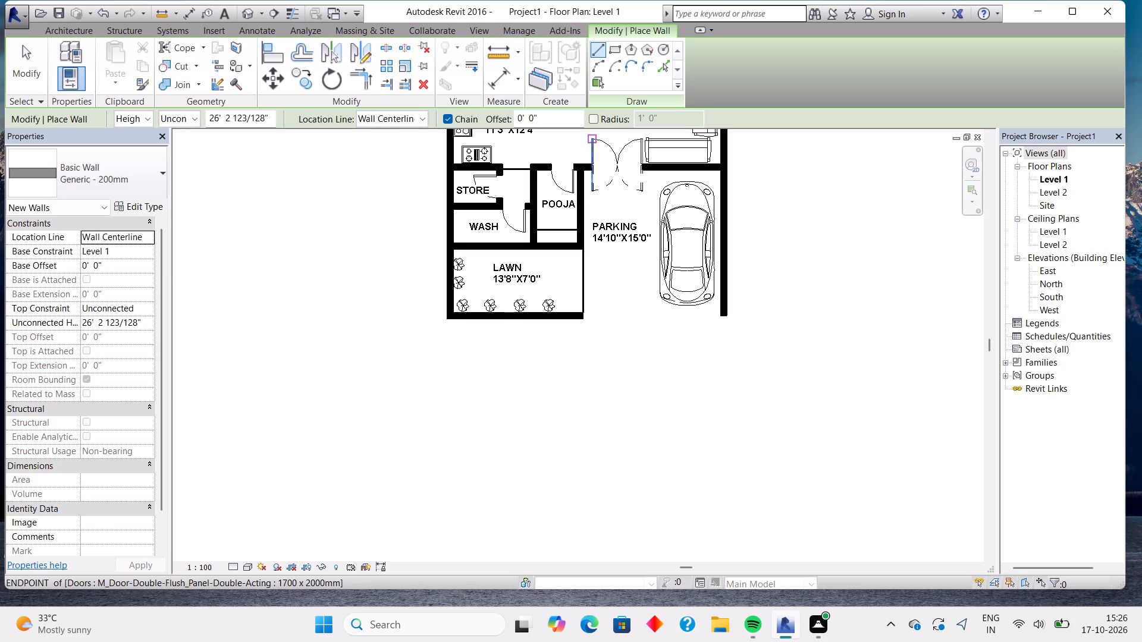
# Draw a Wide Lines model line across the parking's south opening, from the lawn wall's end to the east exterior wall.
pyautogui.click(44, 31)
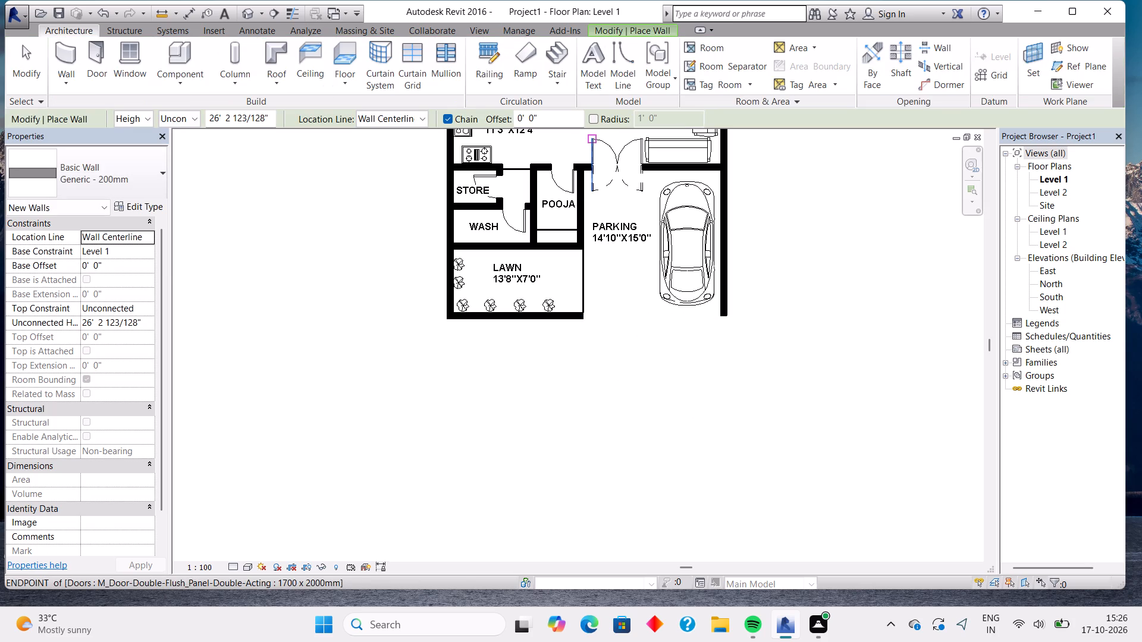
pyautogui.click(612, 65)
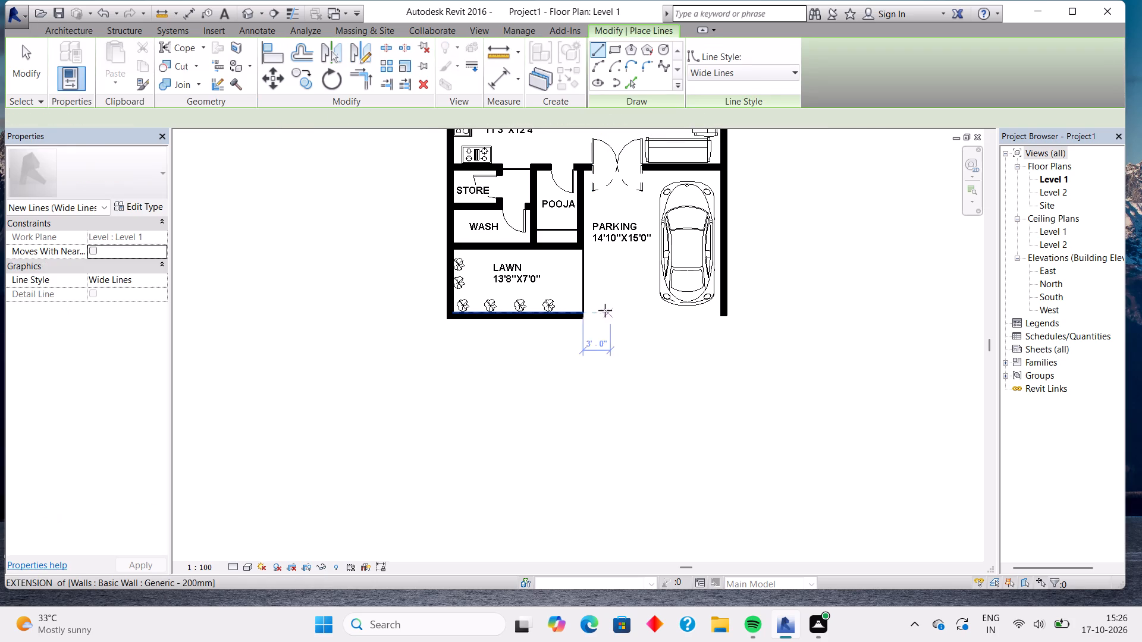
pyautogui.scroll(7, 582, 319)
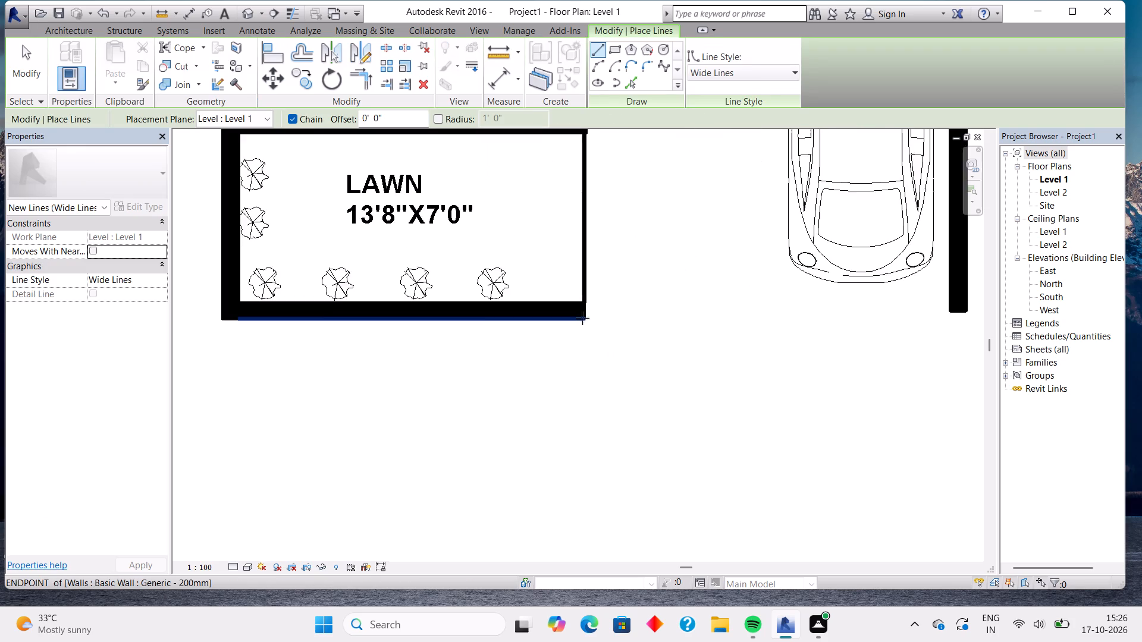
pyautogui.scroll(2, 582, 318)
pyautogui.click(581, 310)
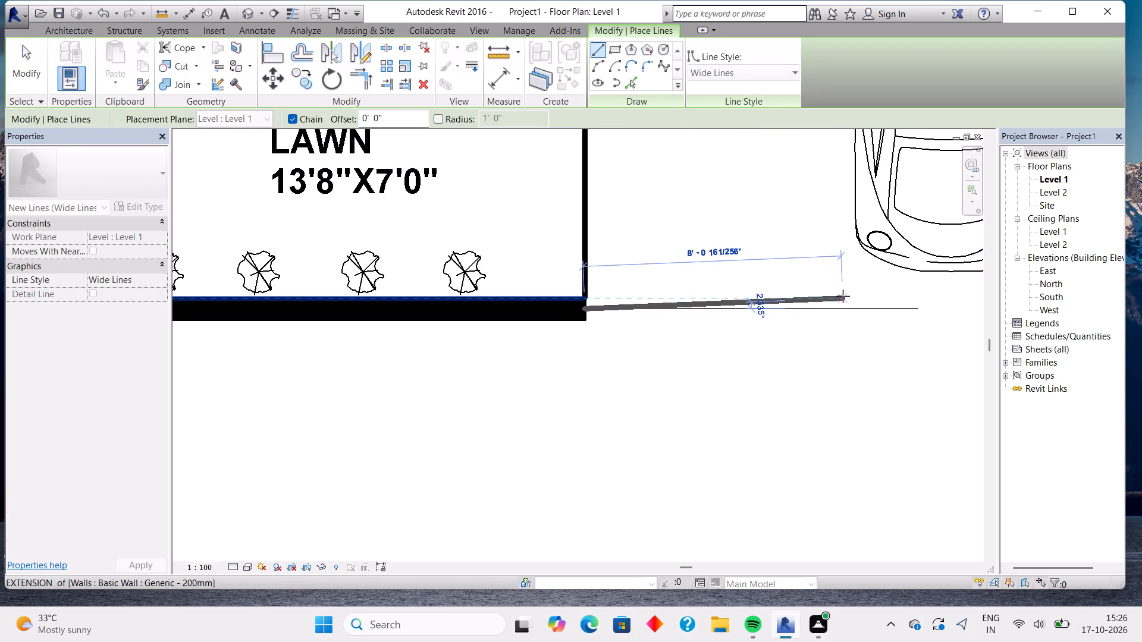
pyautogui.moveTo(843, 296); pyautogui.dragTo(548, 327, button='middle')
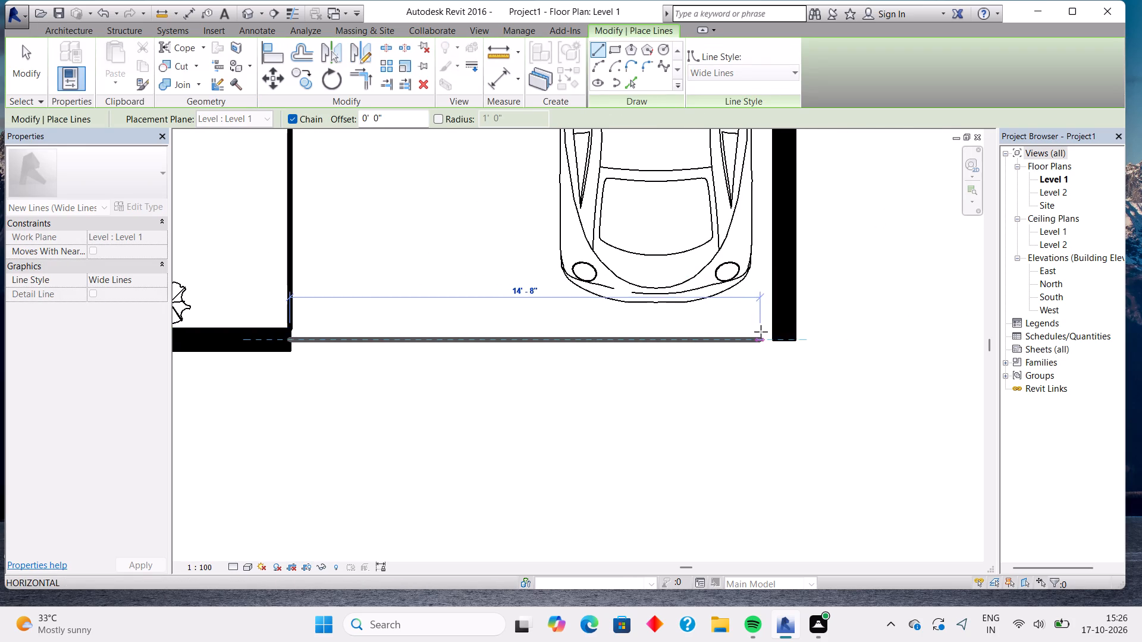
pyautogui.click(769, 330)
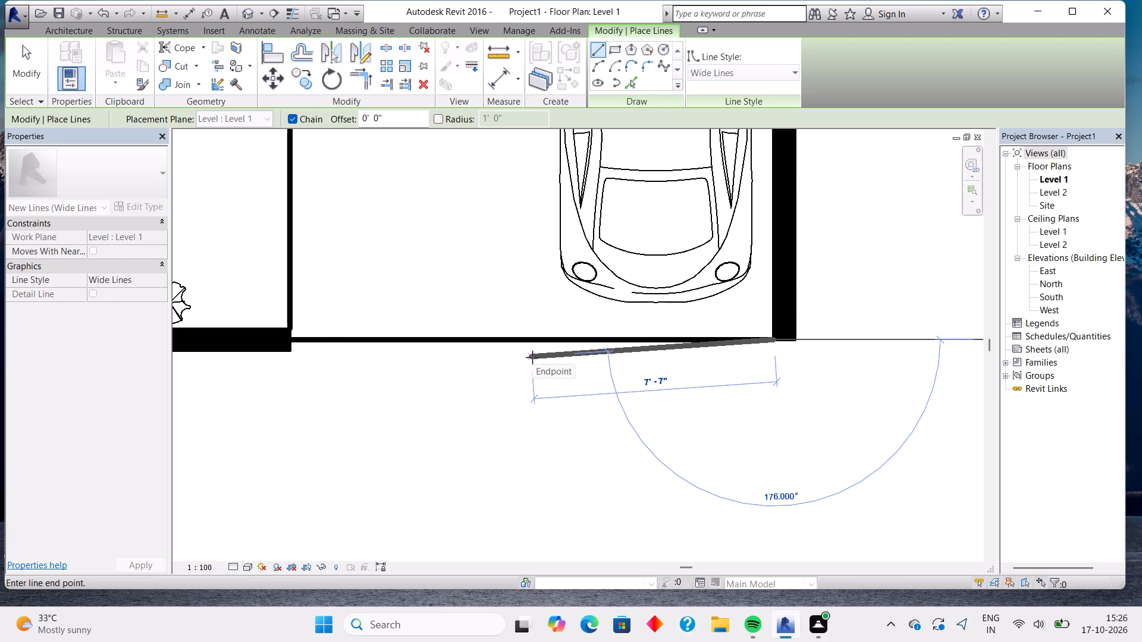
pyautogui.press('Escape')
# Start a stair between the bedrooms with an 8-riser run going north along the western bedroom's wall, using the Run: Left location line.
pyautogui.scroll(-12, 532, 359)
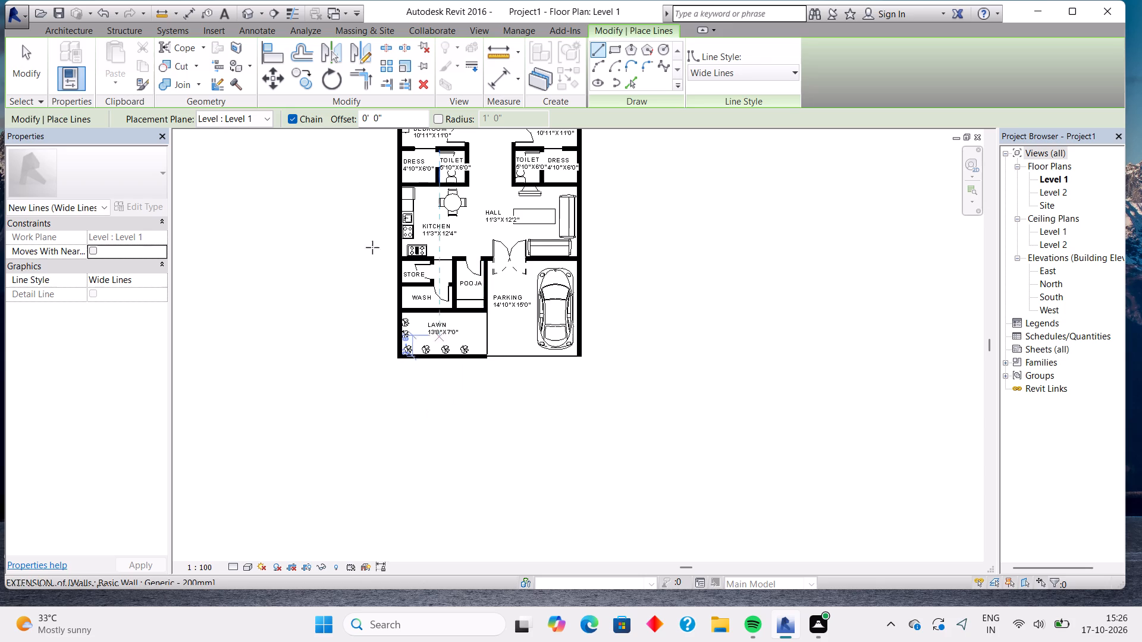
pyautogui.click(90, 33)
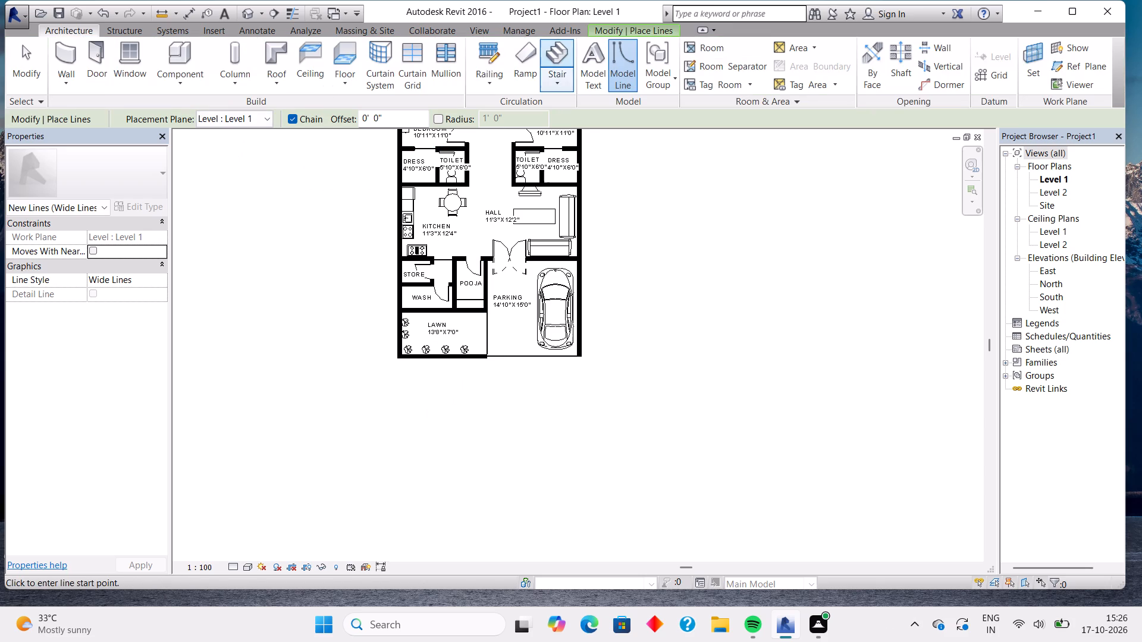
pyautogui.click(562, 50)
pyautogui.moveTo(622, 162); pyautogui.dragTo(701, 417, button='middle')
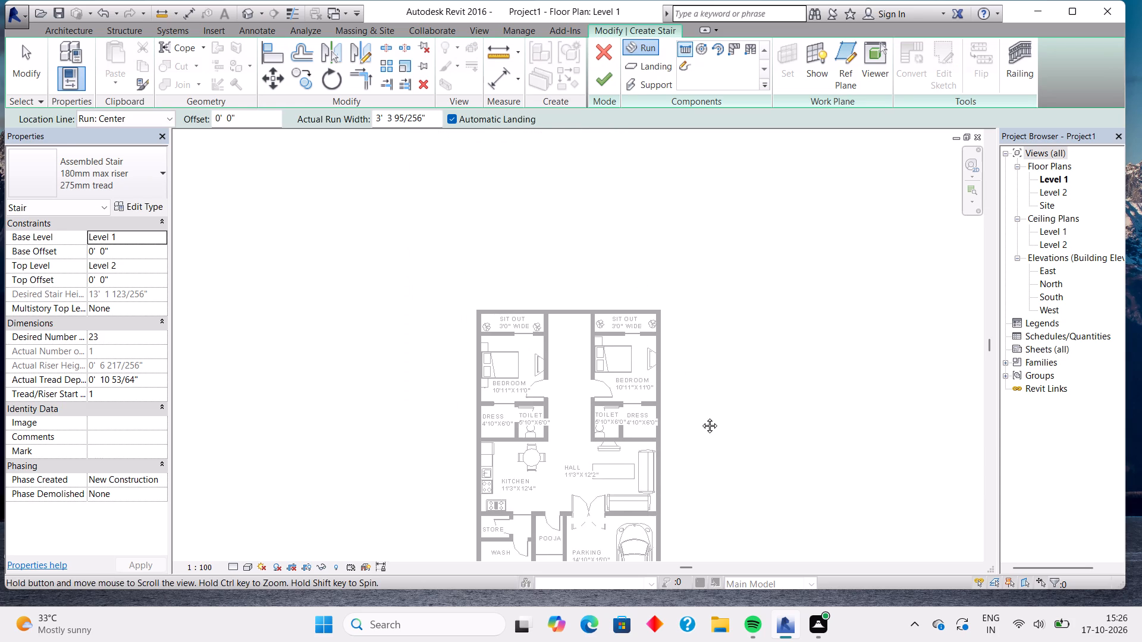
pyautogui.moveTo(701, 417); pyautogui.dragTo(701, 417, button='middle')
pyautogui.scroll(7, 559, 371)
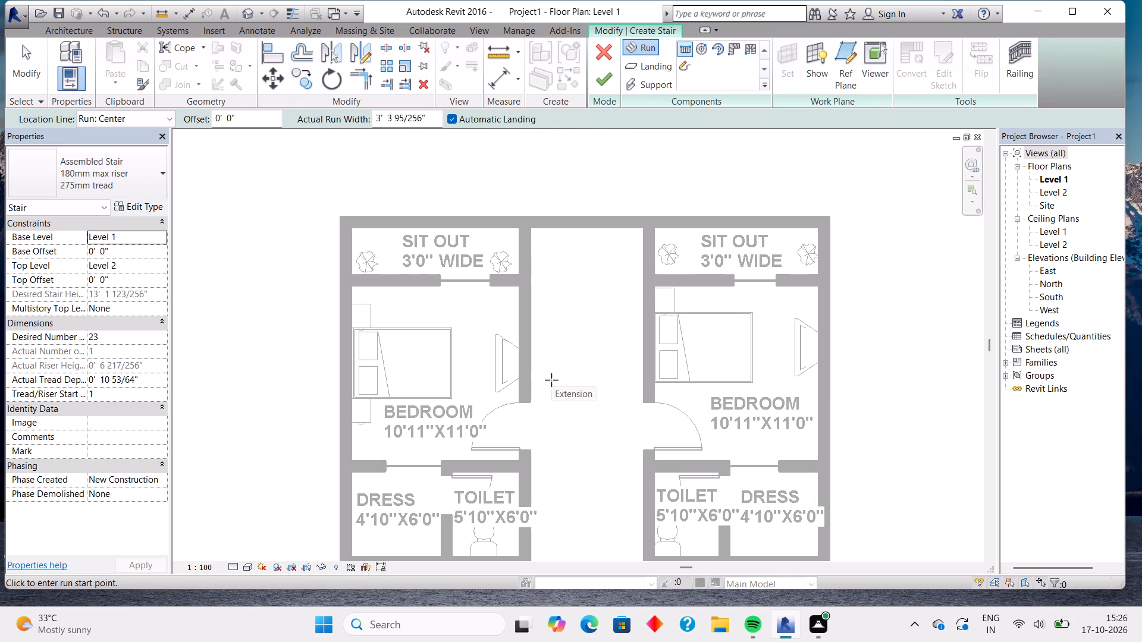
pyautogui.click(144, 117)
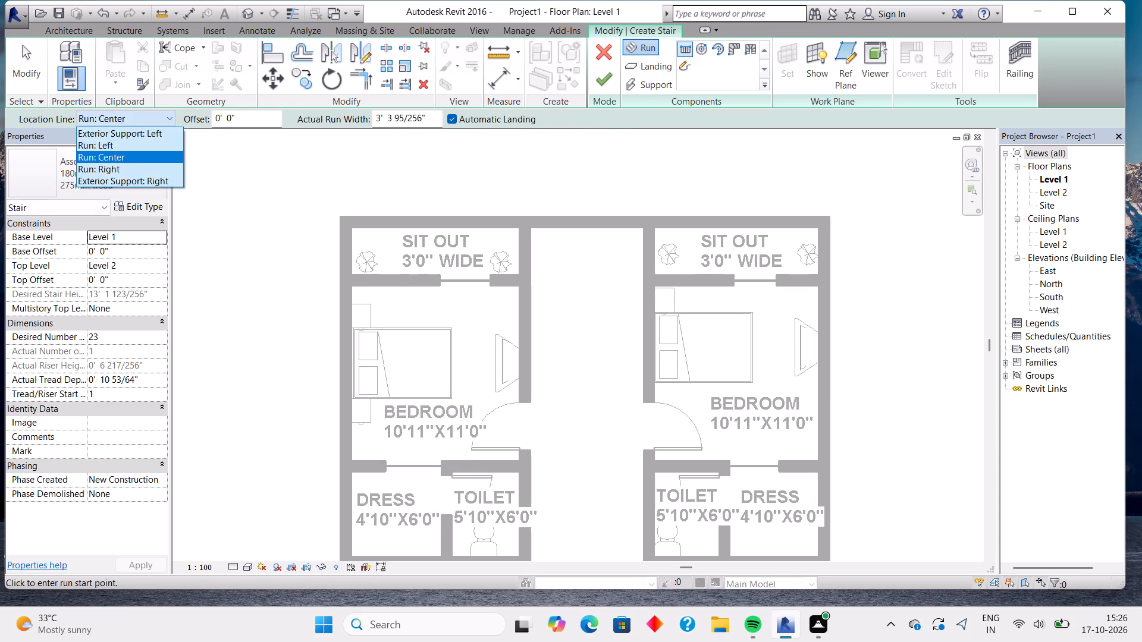
pyautogui.click(134, 171)
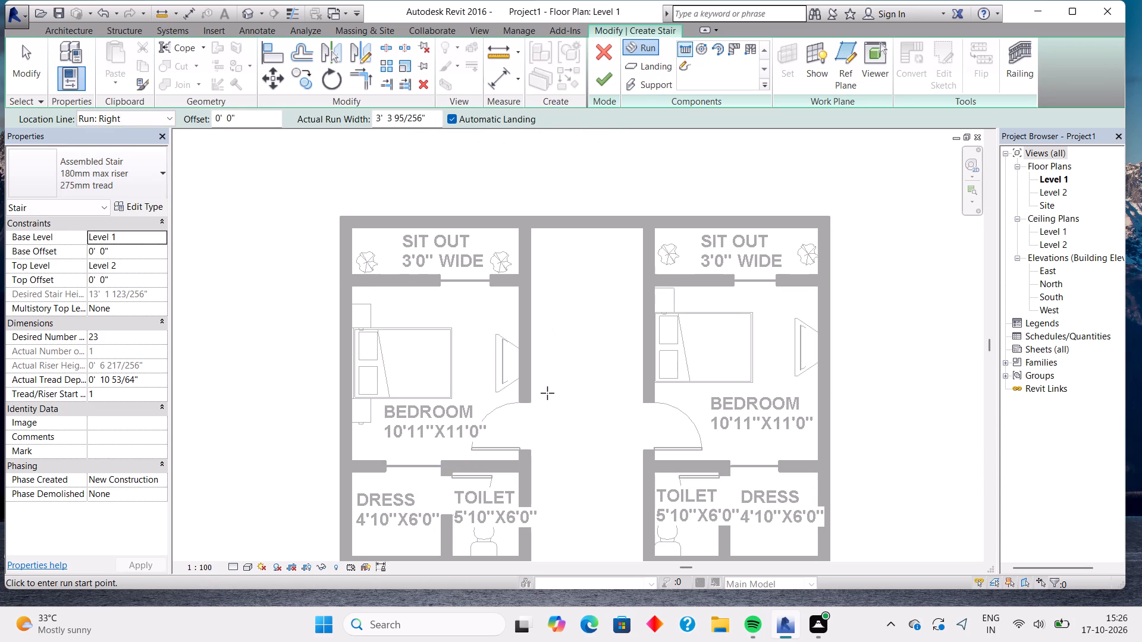
pyautogui.click(533, 399)
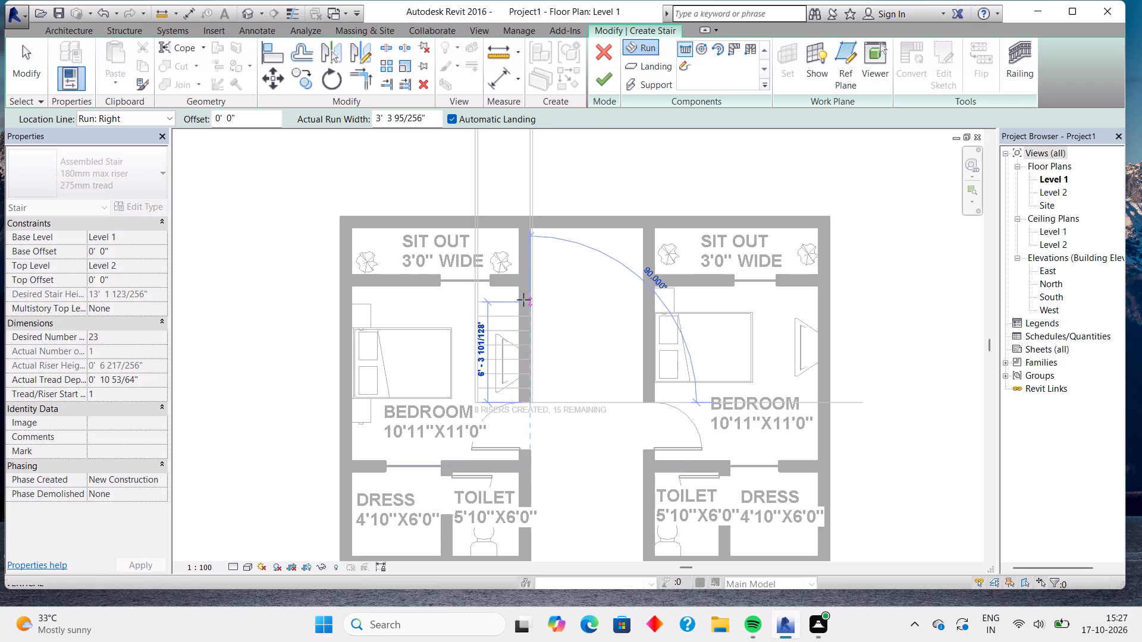
pyautogui.press('space')
pyautogui.click(150, 117)
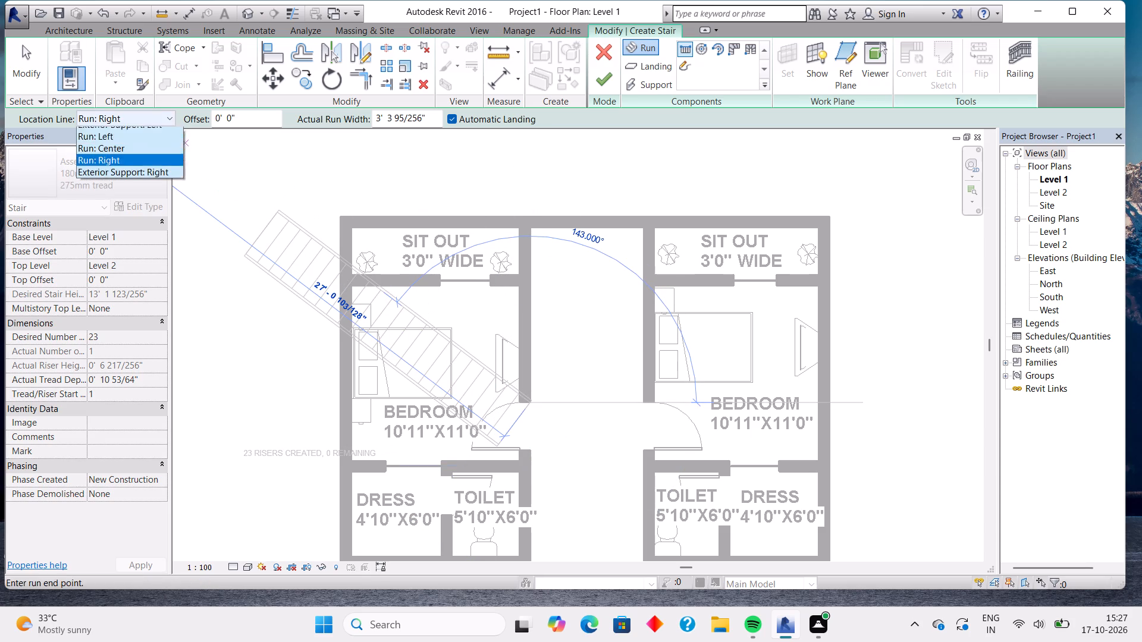
pyautogui.click(142, 147)
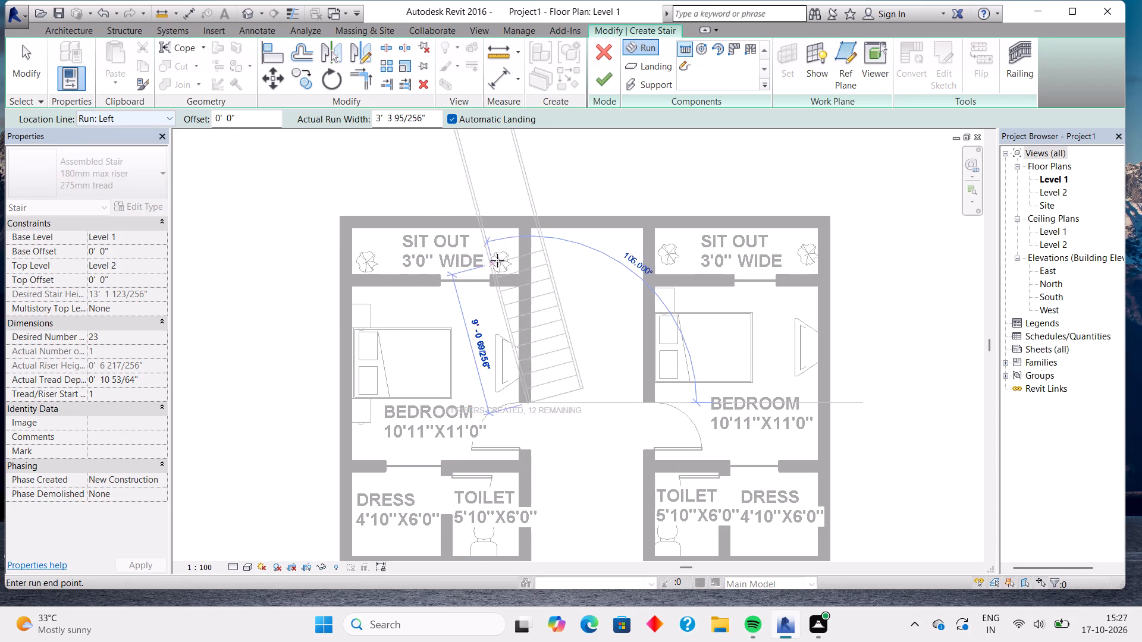
pyautogui.click(531, 307)
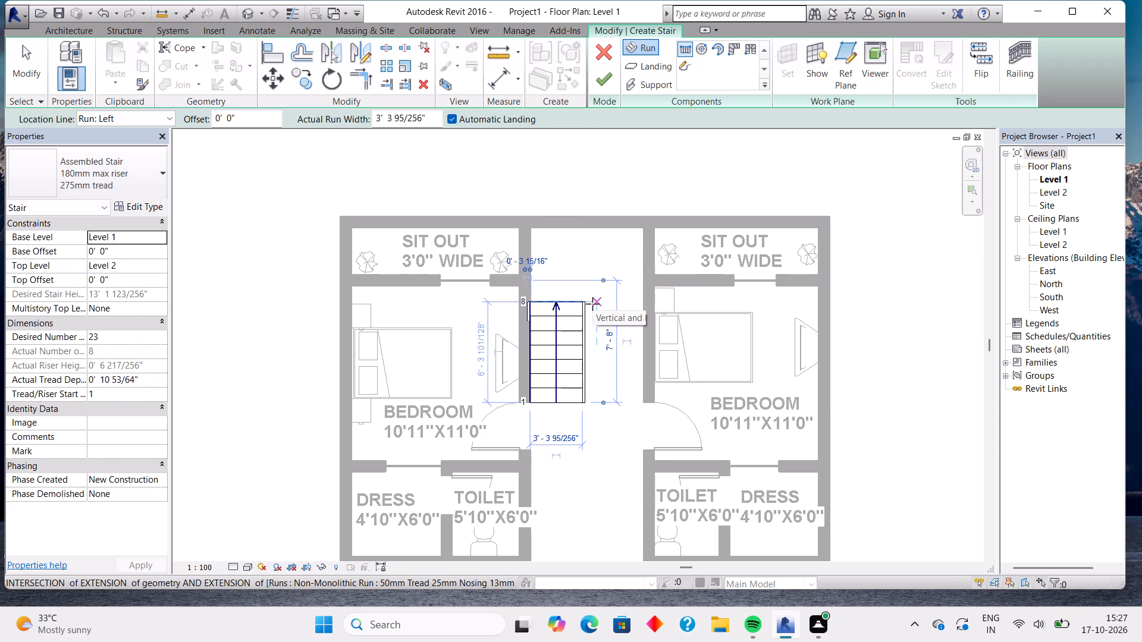
# Add a parallel 8-riser return run going south along the eastern bedroom's wall, using the Run: Right location line and automatic landing.
pyautogui.click(591, 304)
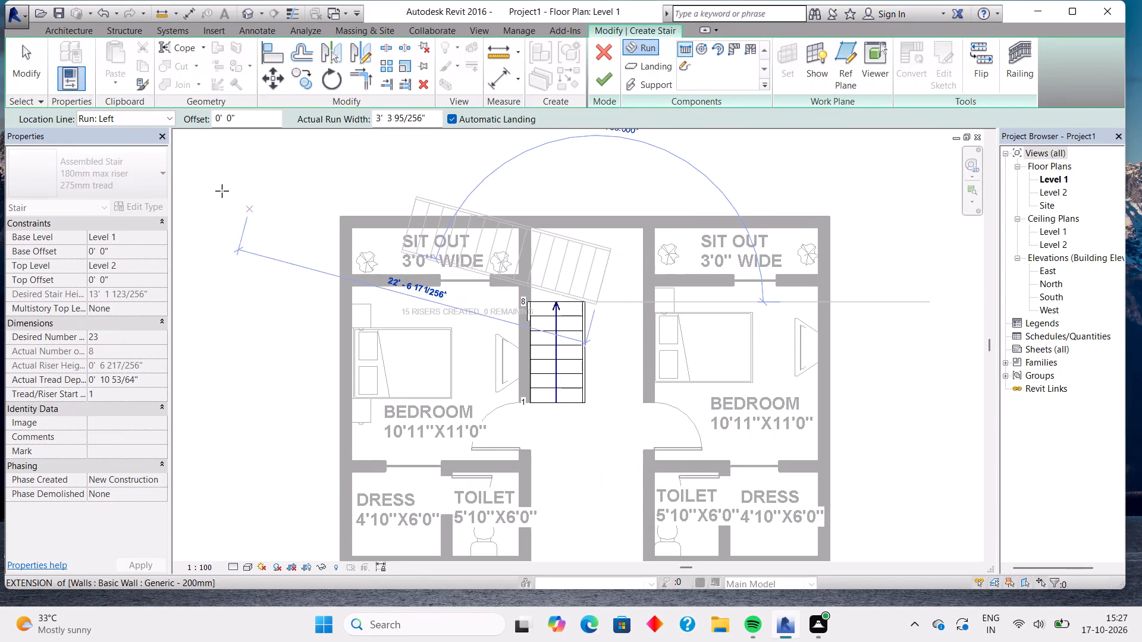
pyautogui.click(159, 120)
pyautogui.click(148, 166)
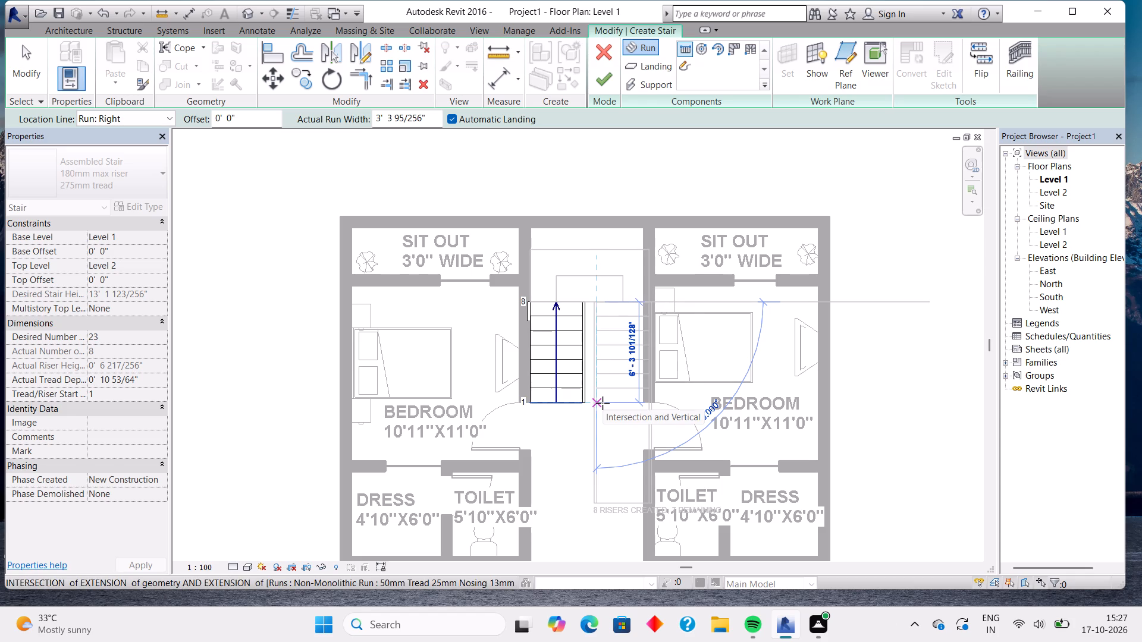
pyautogui.click(603, 403)
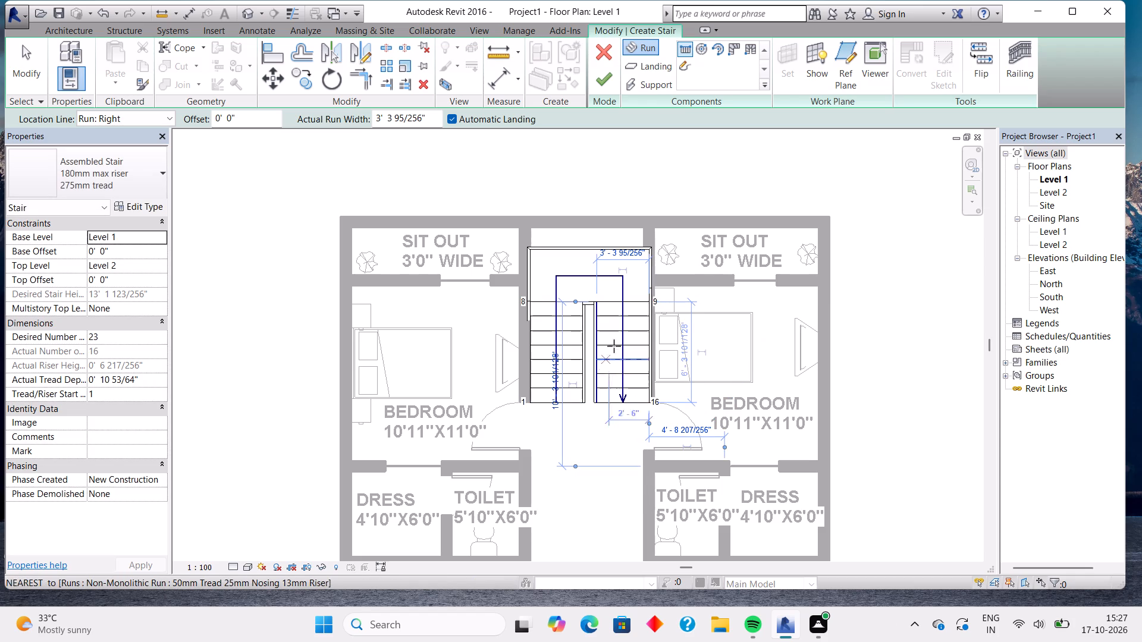
pyautogui.scroll(4, 628, 323)
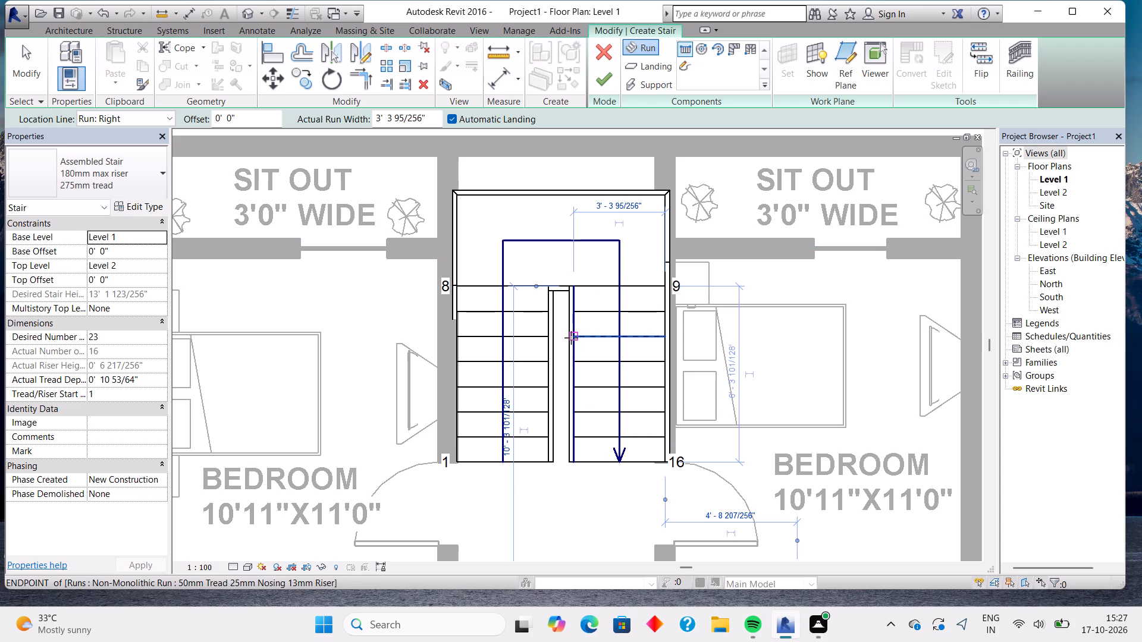
pyautogui.press('Escape')
pyautogui.press('Escape')
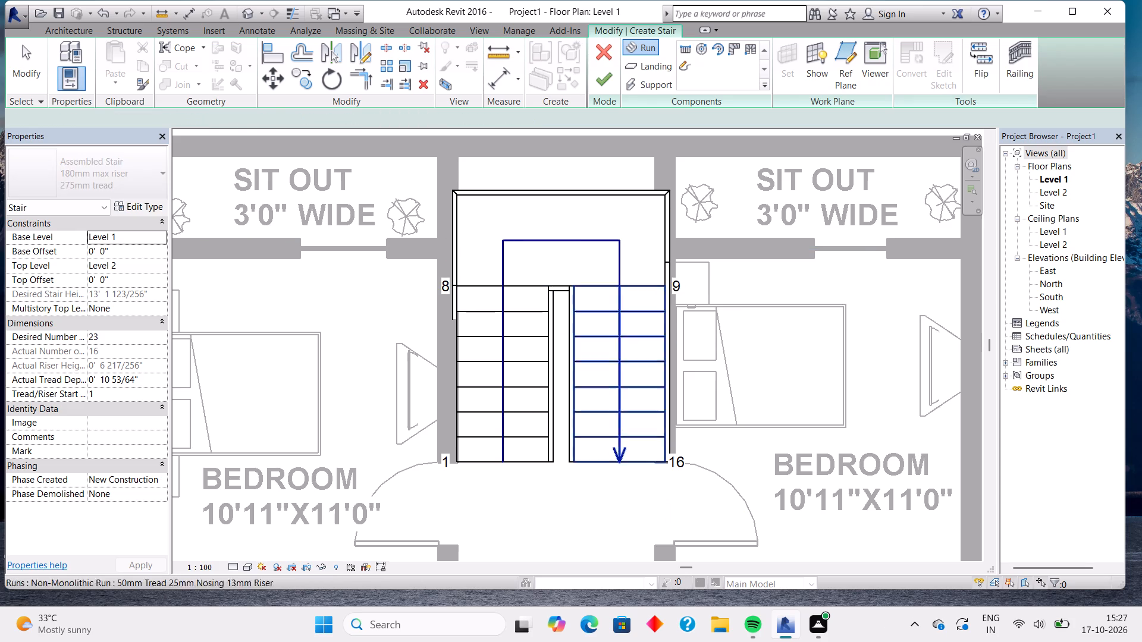
# Nudge the eastern stair run west to narrow the gap between the two runs and clear the bedroom wall.
pyautogui.click(574, 323)
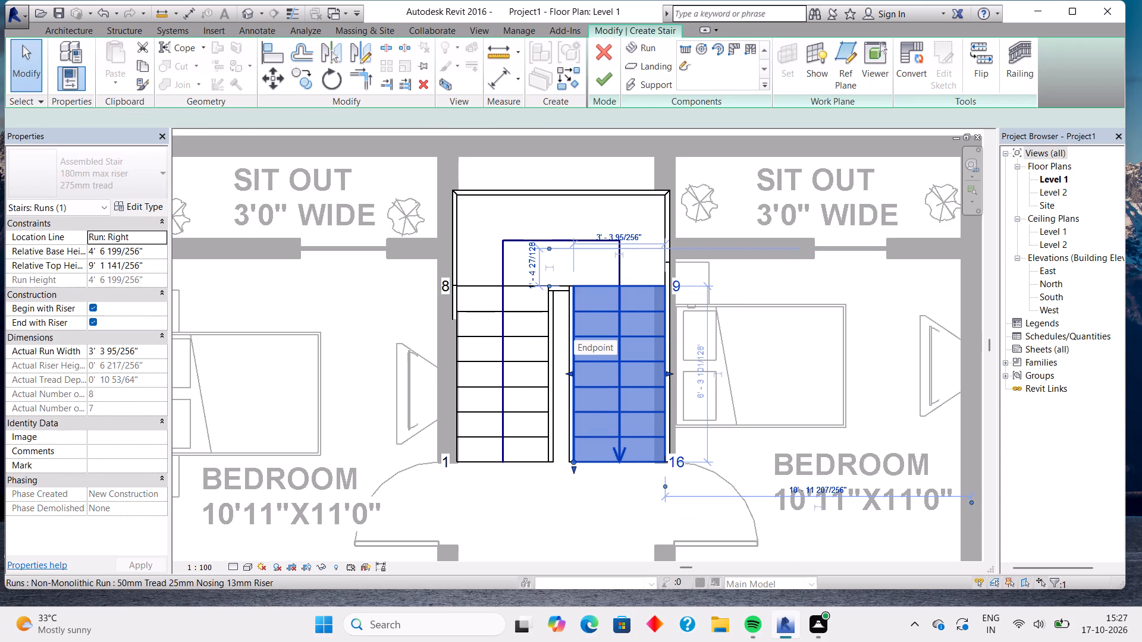
pyautogui.press('Left')
pyautogui.press('Left')
pyautogui.press('Left')
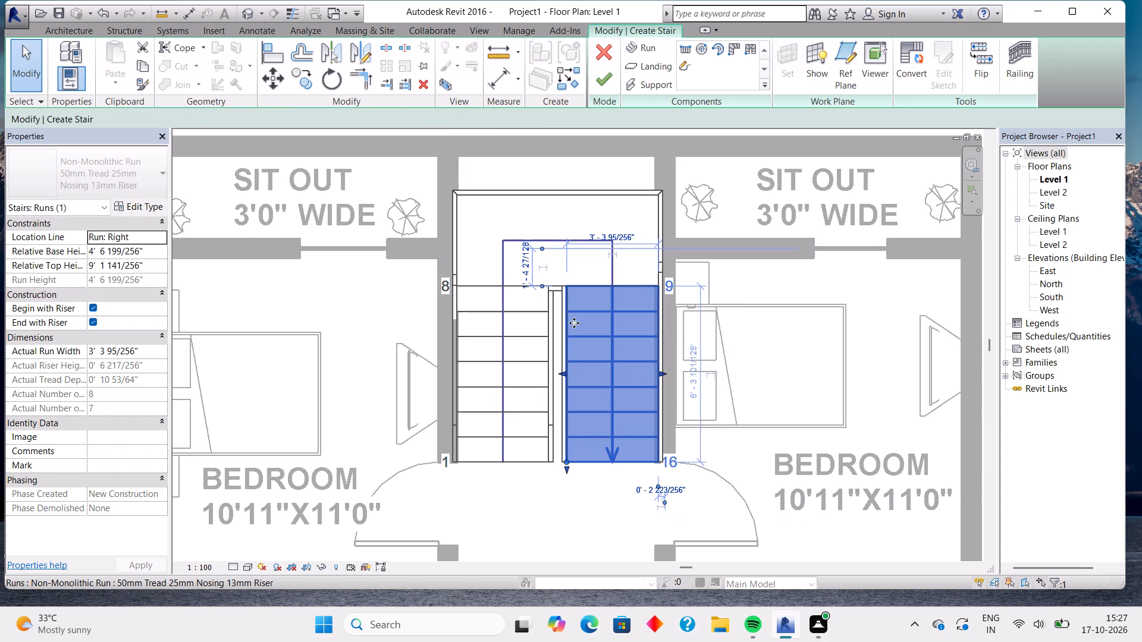
pyautogui.press('Left')
pyautogui.press('Left')
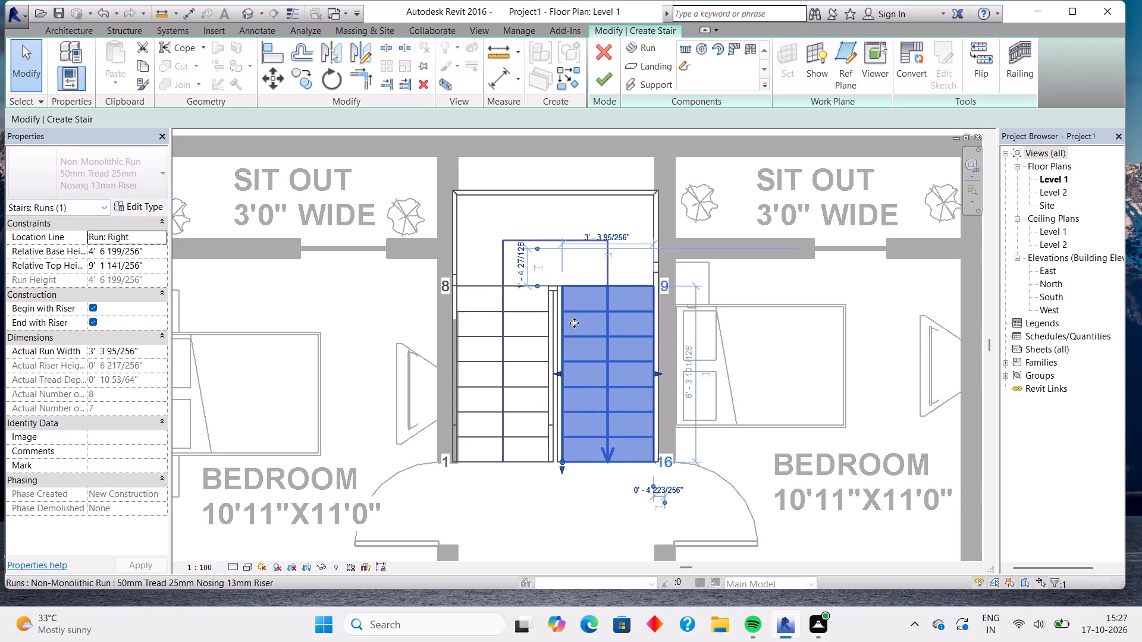
pyautogui.press('Left')
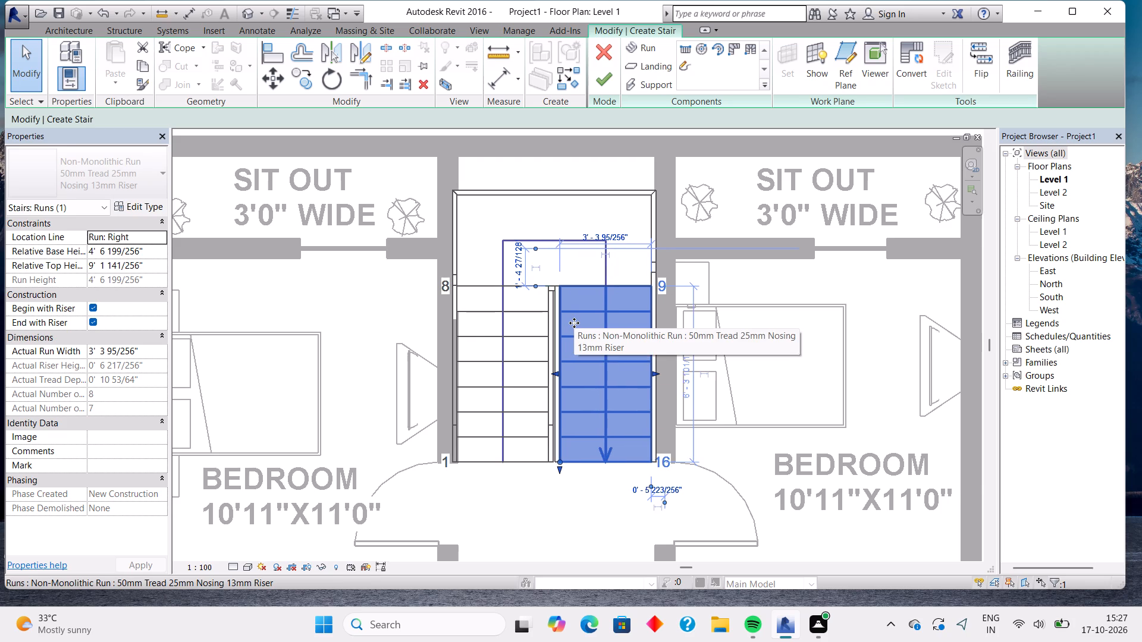
# Extend the stair landing north to the exterior wall, about 4'-4" deep, and finish the stair.
pyautogui.click(549, 190)
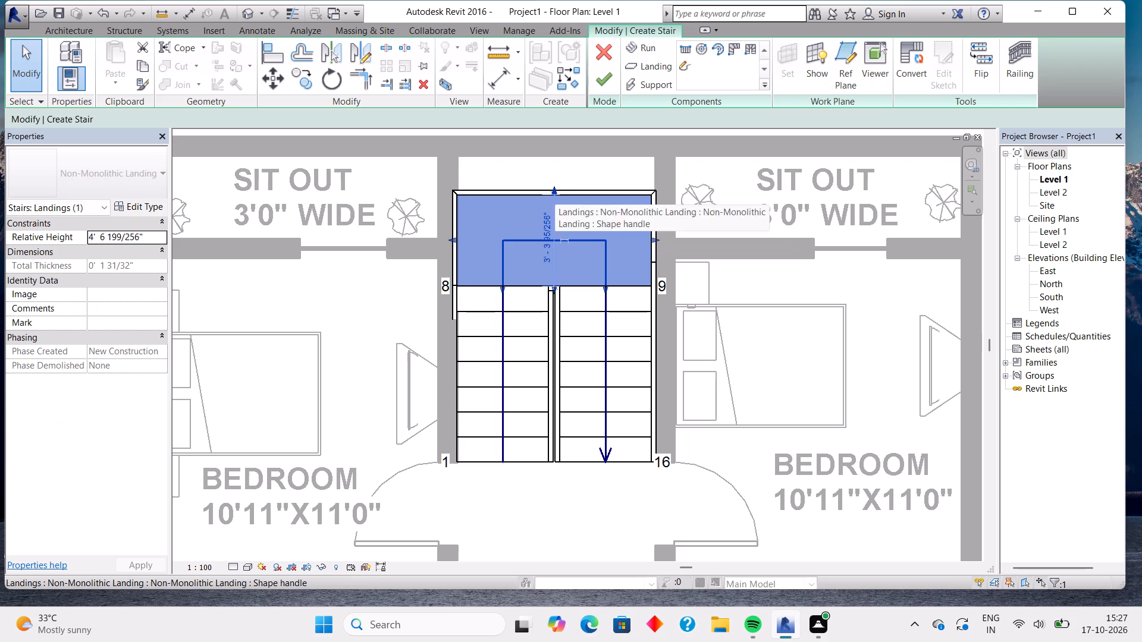
pyautogui.moveTo(555, 187); pyautogui.dragTo(553, 166)
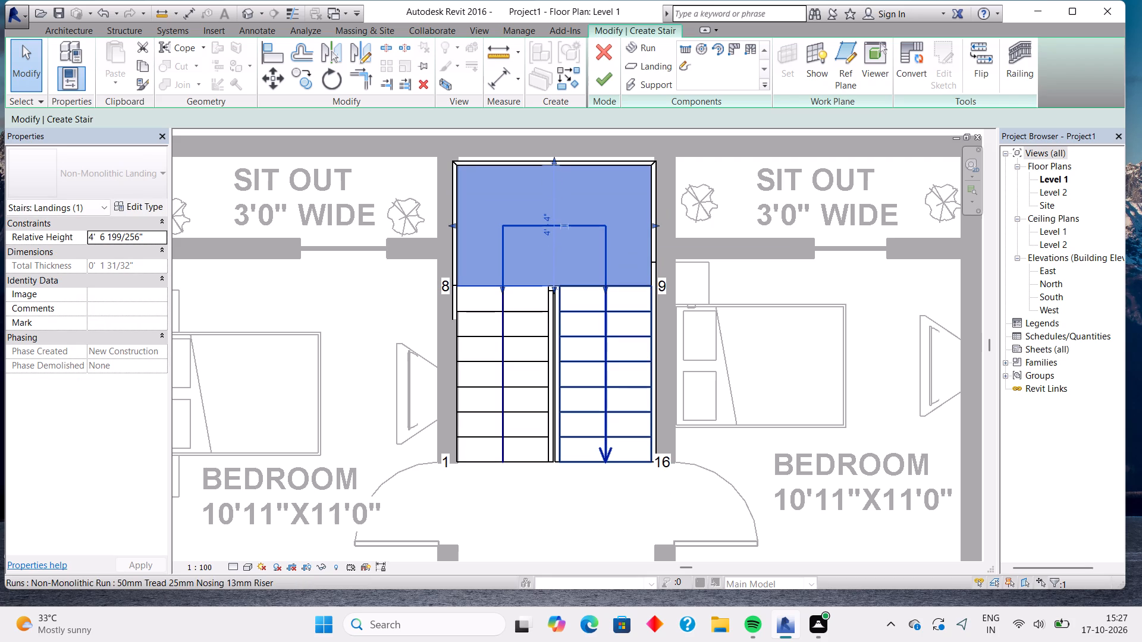
pyautogui.scroll(-2, 573, 375)
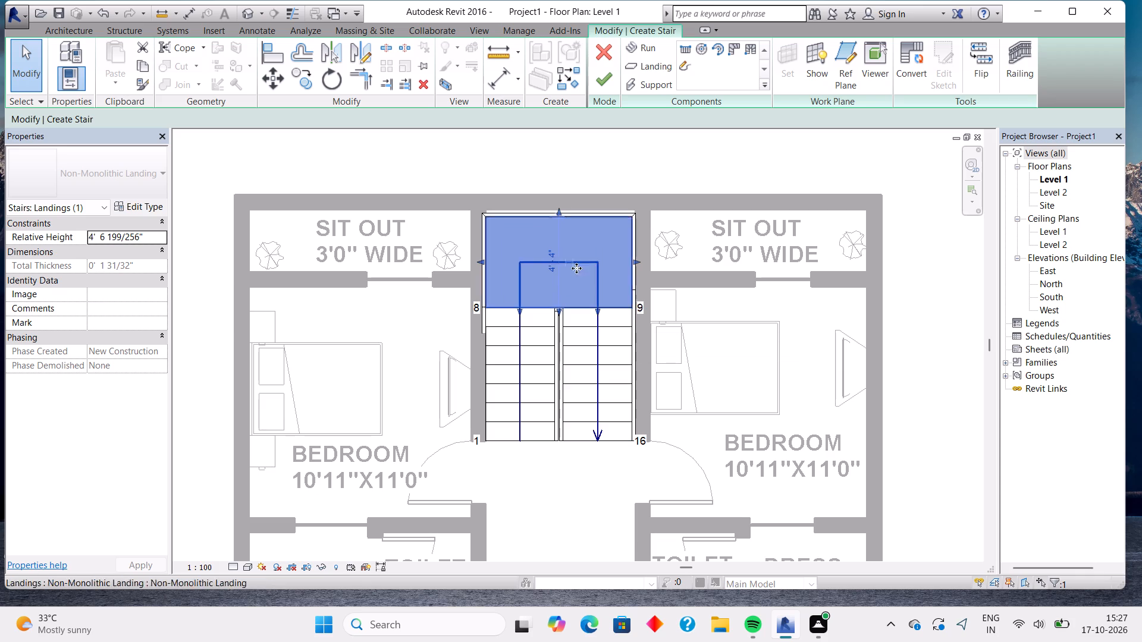
pyautogui.click(597, 83)
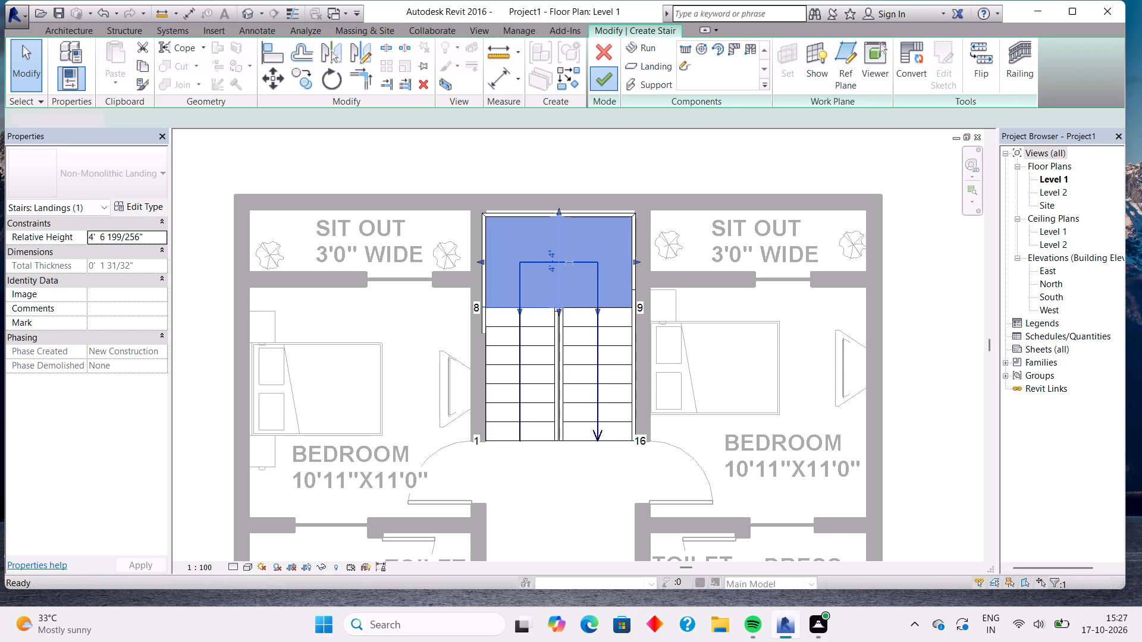
# Save the project in the Documents folder as a project file named PLAN 17.
pyautogui.scroll(-4, 576, 445)
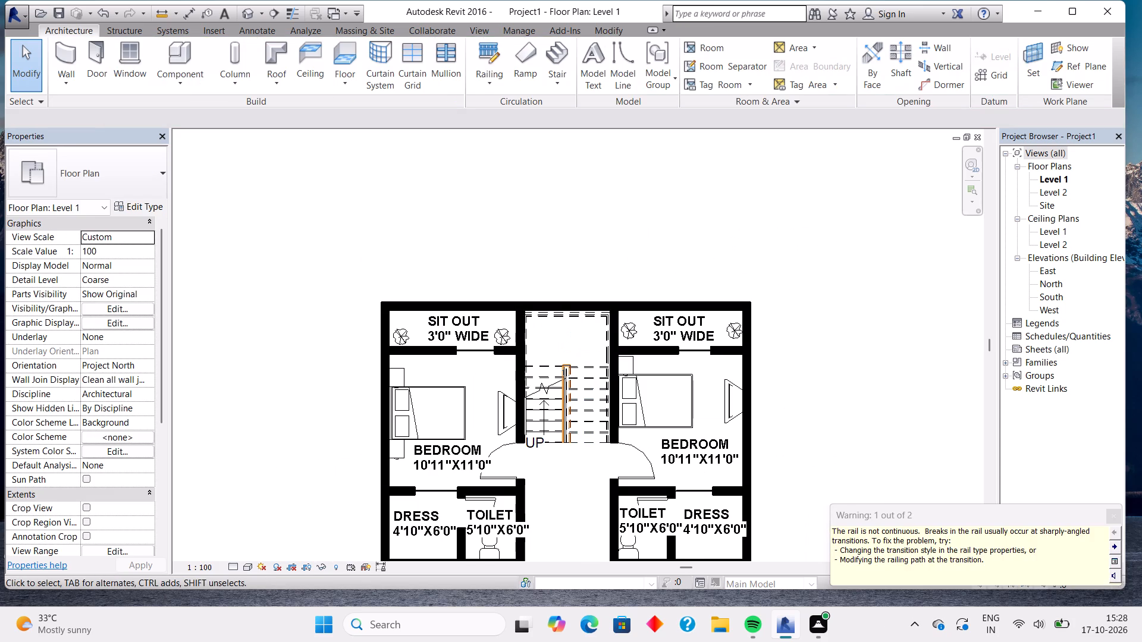
pyautogui.scroll(-1, 558, 512)
pyautogui.moveTo(558, 511); pyautogui.dragTo(587, 329, button='middle')
pyautogui.middleClick(587, 317)
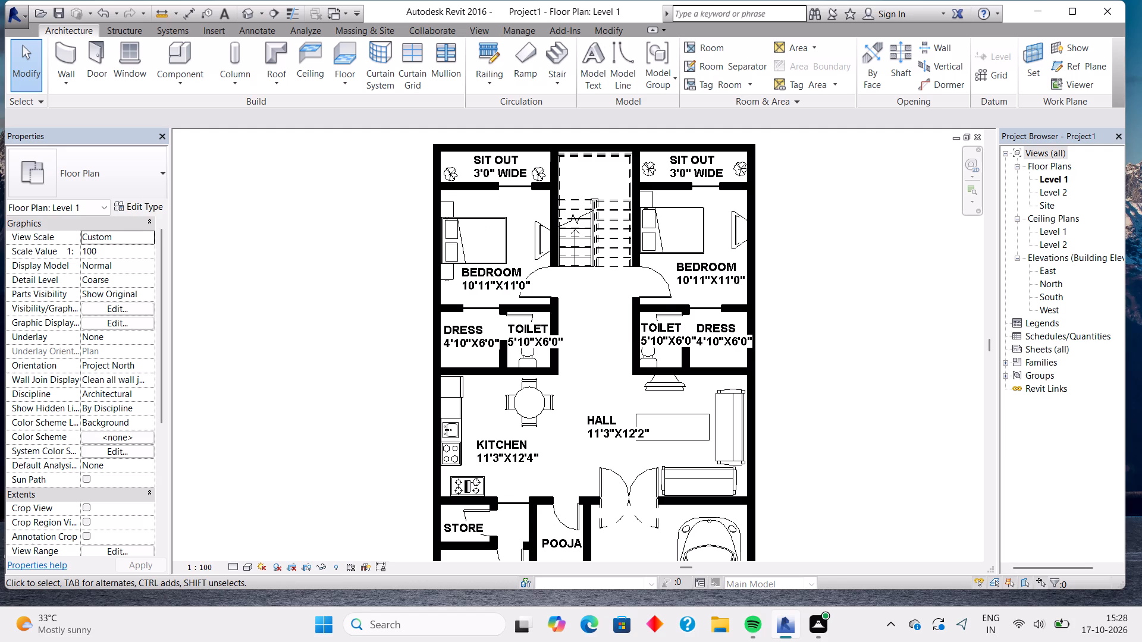
pyautogui.scroll(-2, 587, 314)
pyautogui.moveTo(589, 360); pyautogui.dragTo(585, 306, button='middle')
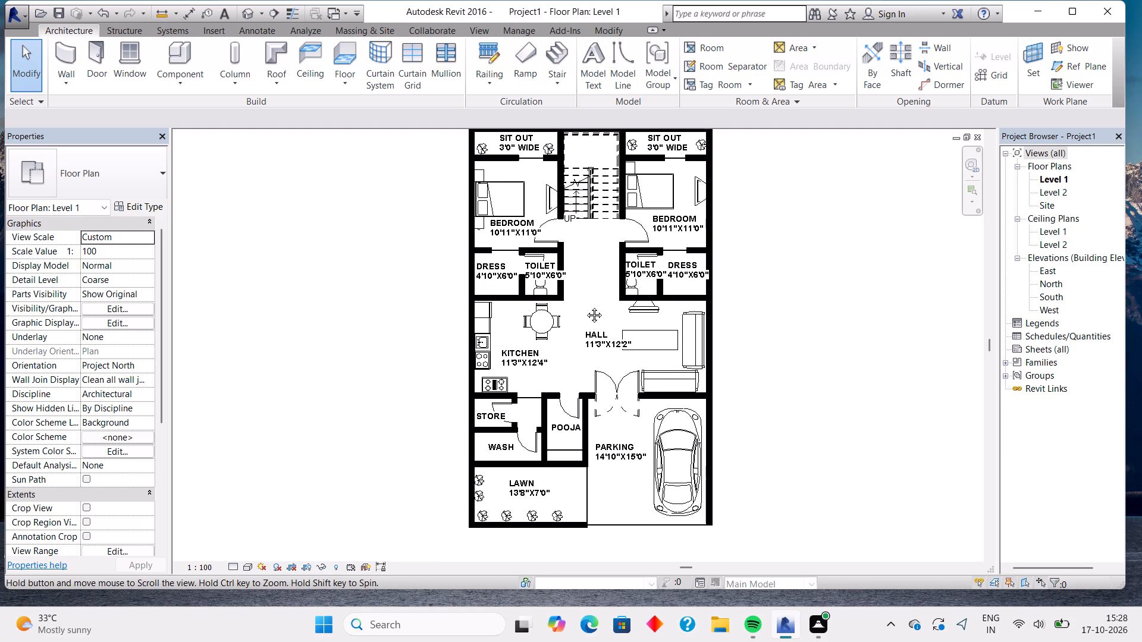
pyautogui.moveTo(585, 306); pyautogui.dragTo(578, 324, button='middle')
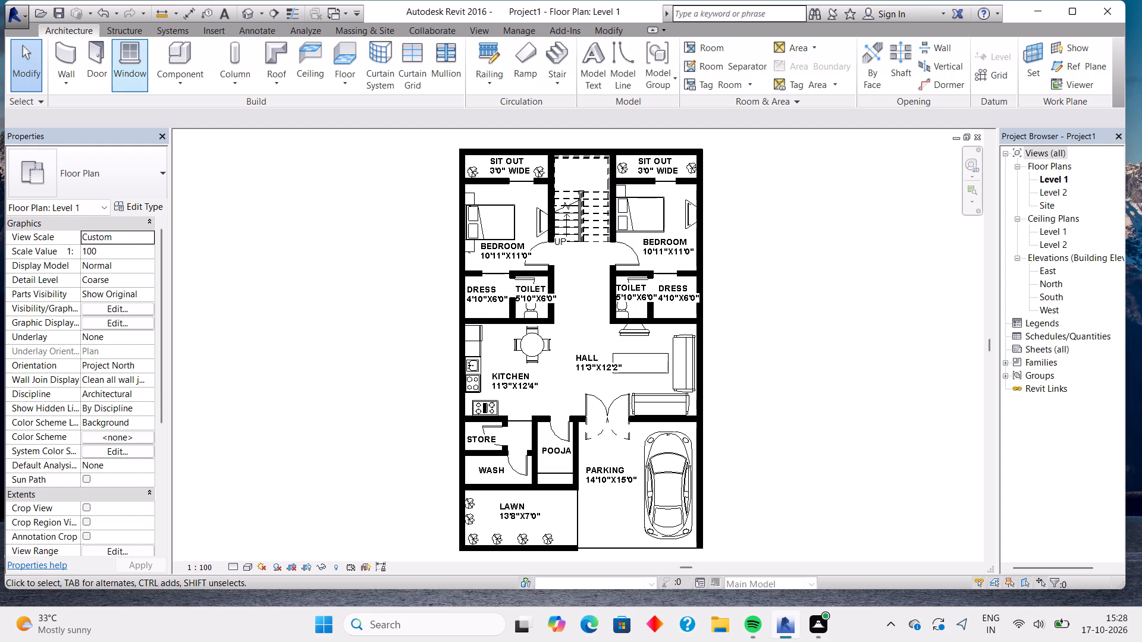
pyautogui.click(58, 14)
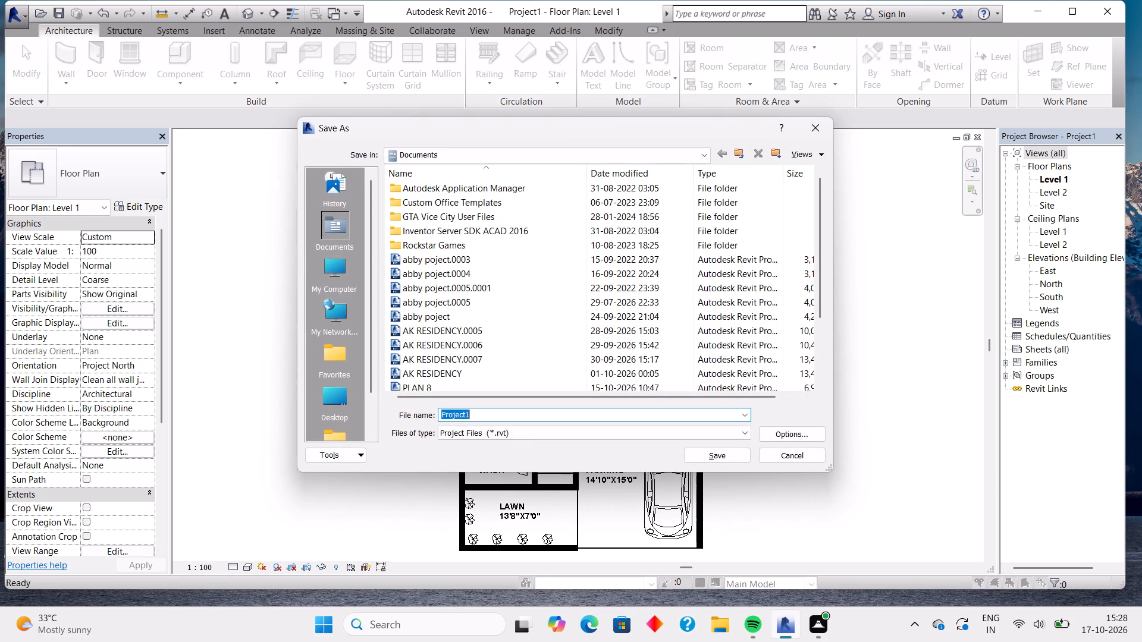
pyautogui.press('BackSpace')
pyautogui.write('PLAN 17')
pyautogui.click(710, 459)
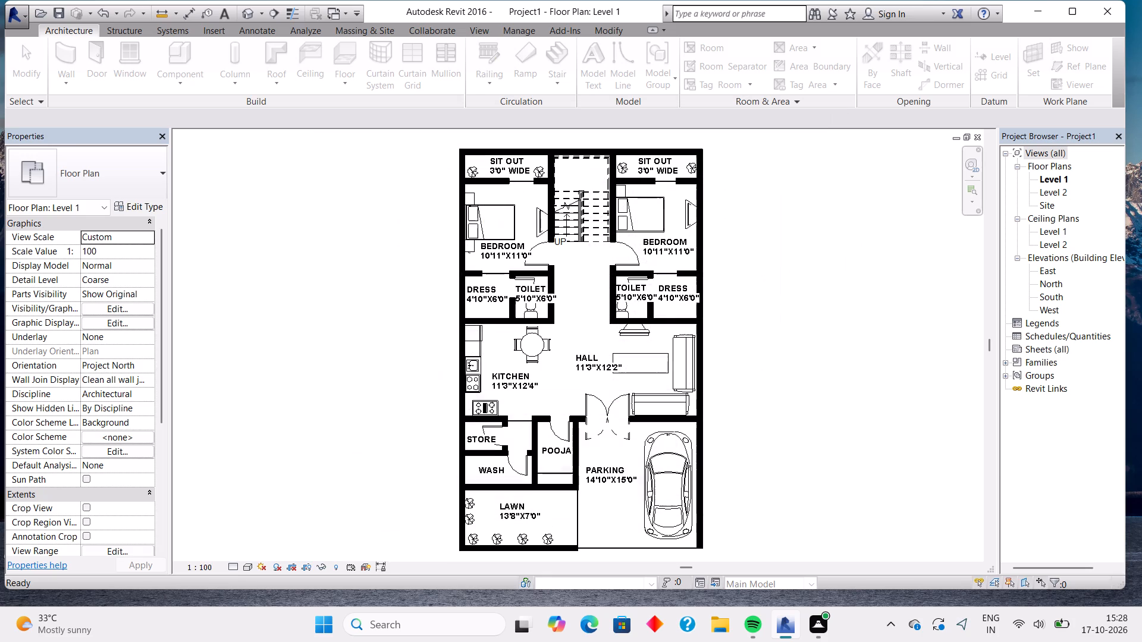